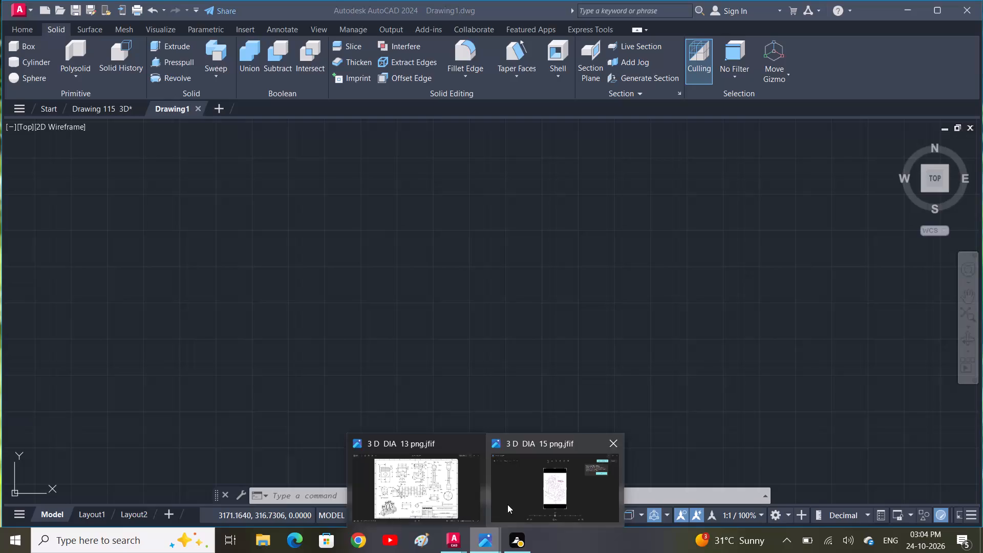
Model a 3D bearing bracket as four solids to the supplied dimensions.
Close the 3 D DIA 13 image and switch to Photos to view the 3 D DIA 15 reference drawing.
{"action": "left_click", "coordinate": [481, 449]}
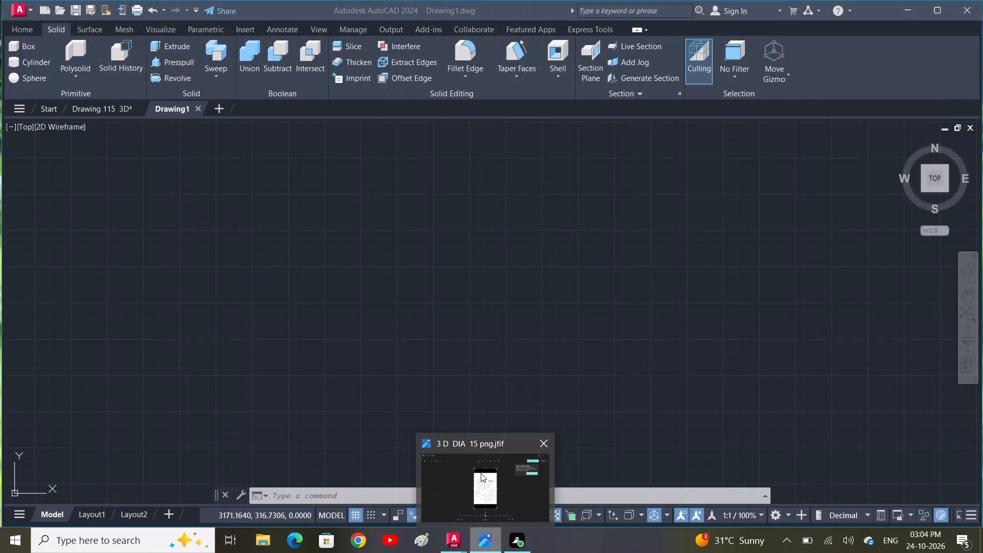
{"action": "left_click", "coordinate": [481, 473]}
{"action": "scroll", "coordinate": [523, 301], "scroll_direction": "up", "scroll_amount": 2}
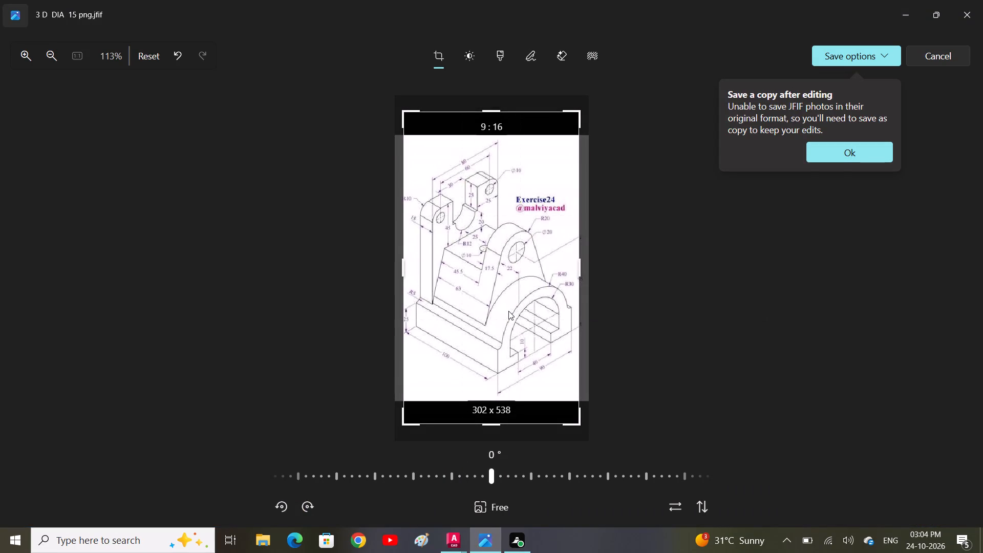
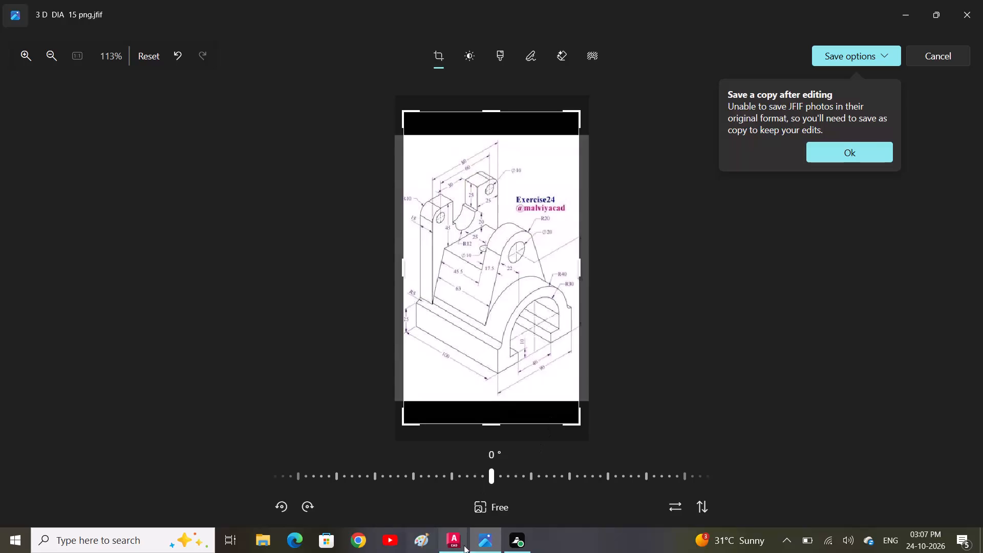
Switch from the reference image to AutoCAD with the empty Drawing1 drawing in front.
{"action": "left_click", "coordinate": [464, 542]}
{"action": "left_click", "coordinate": [486, 505]}
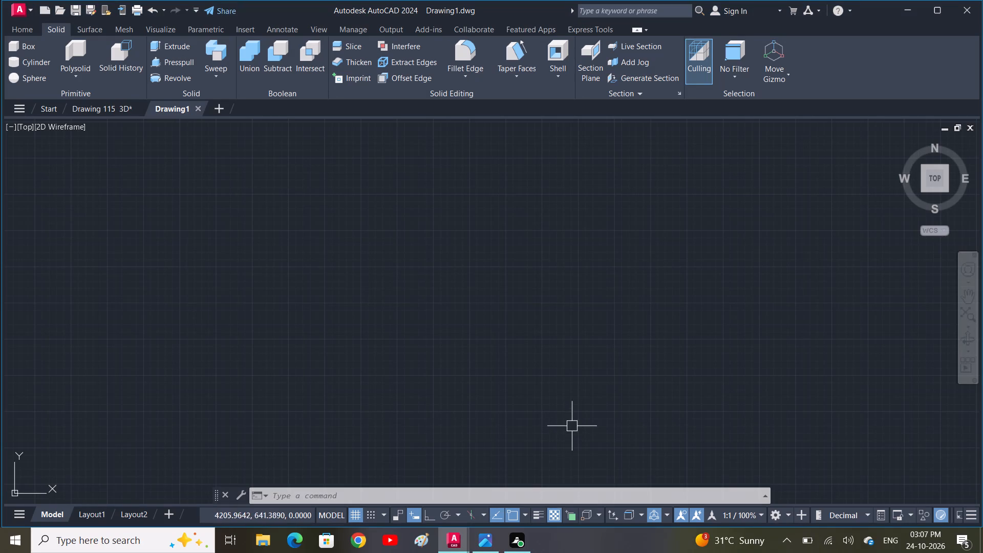
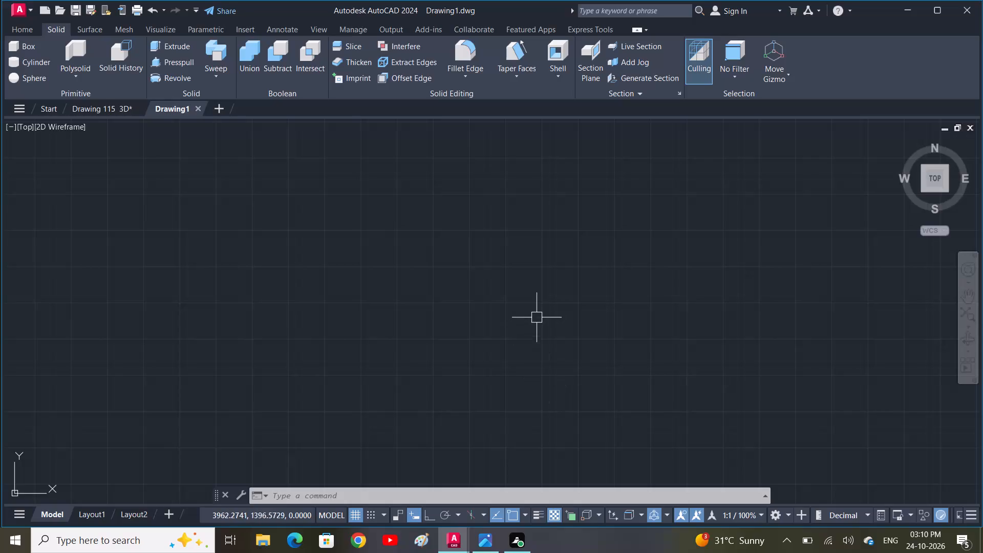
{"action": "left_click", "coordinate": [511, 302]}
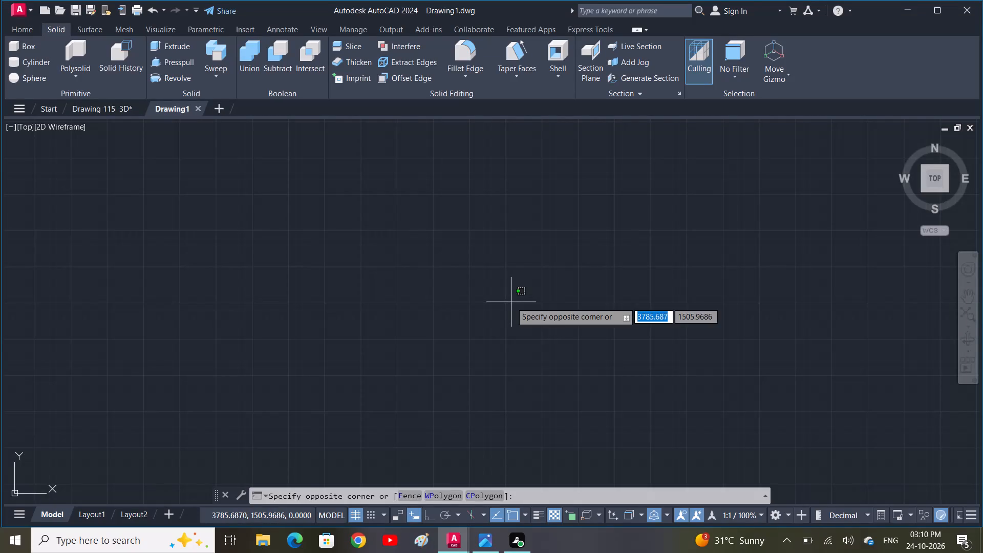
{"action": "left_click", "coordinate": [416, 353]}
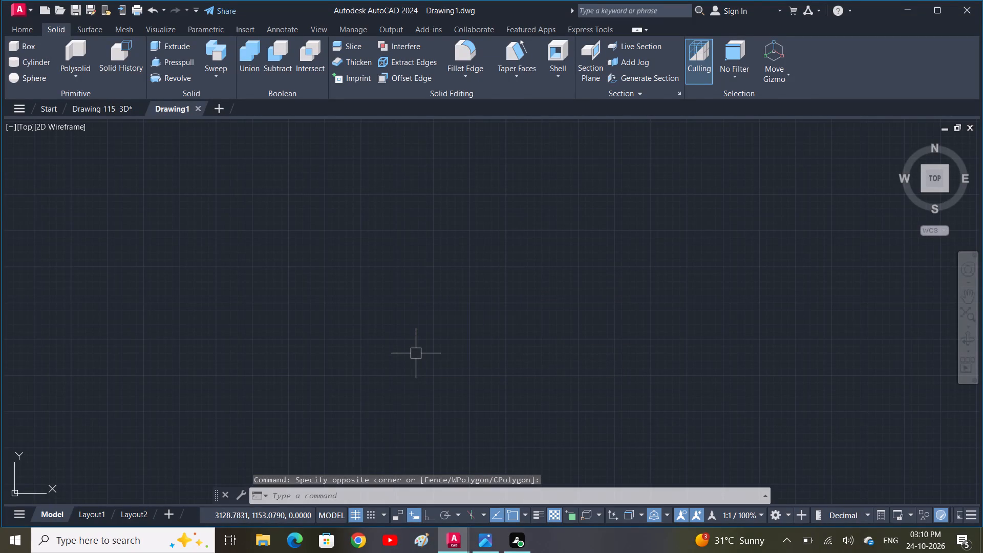
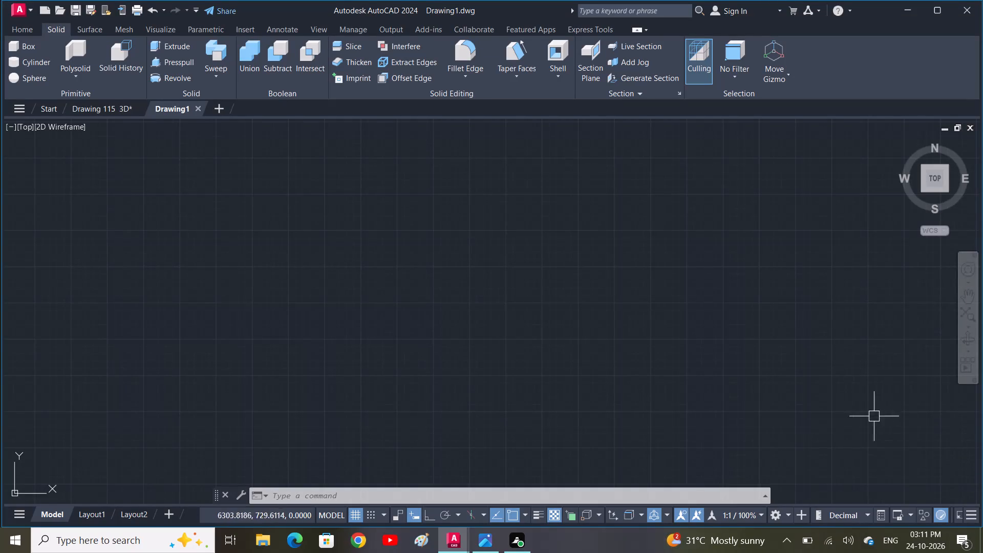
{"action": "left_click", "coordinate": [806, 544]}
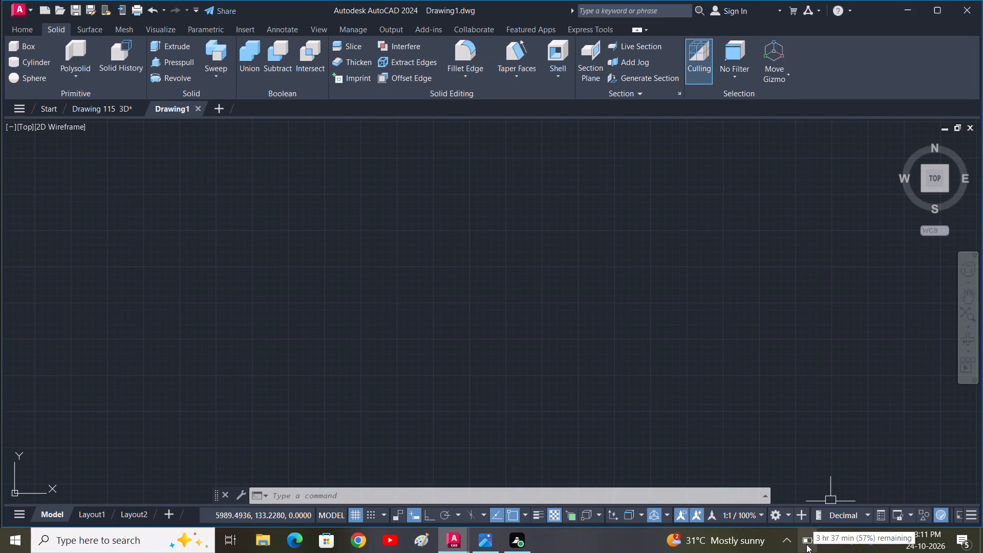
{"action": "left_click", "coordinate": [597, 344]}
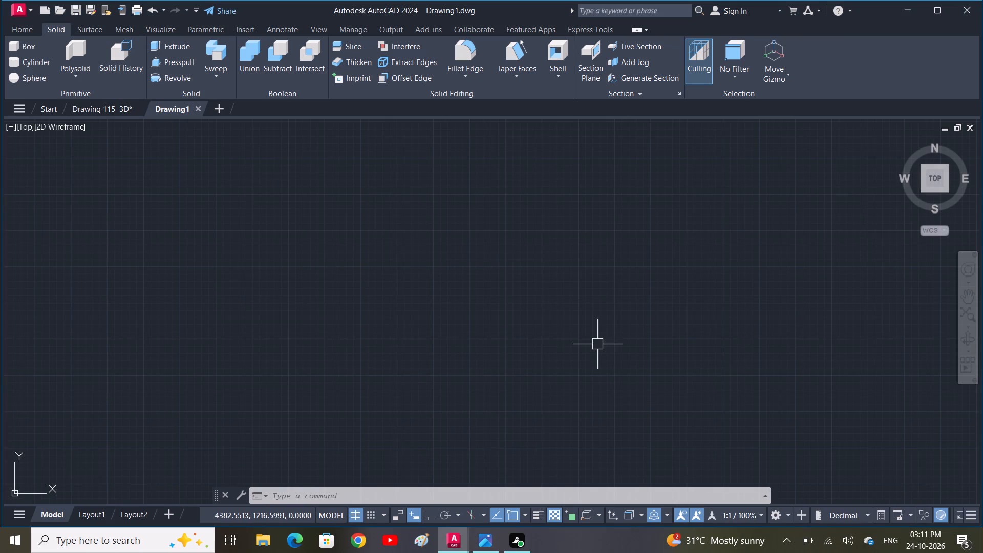
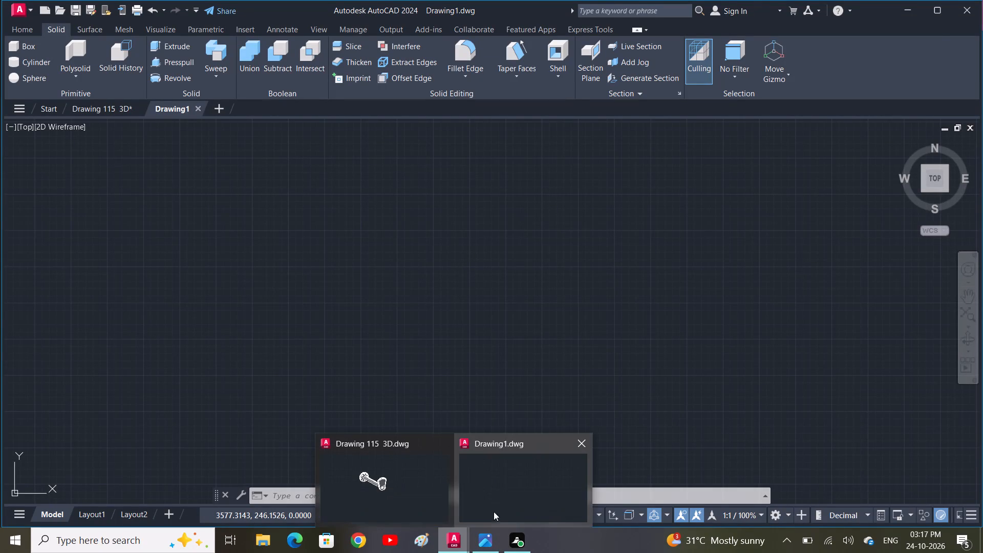
Switch to Drawing1 in AutoCAD and set its view to Left.
{"action": "left_click", "coordinate": [514, 501]}
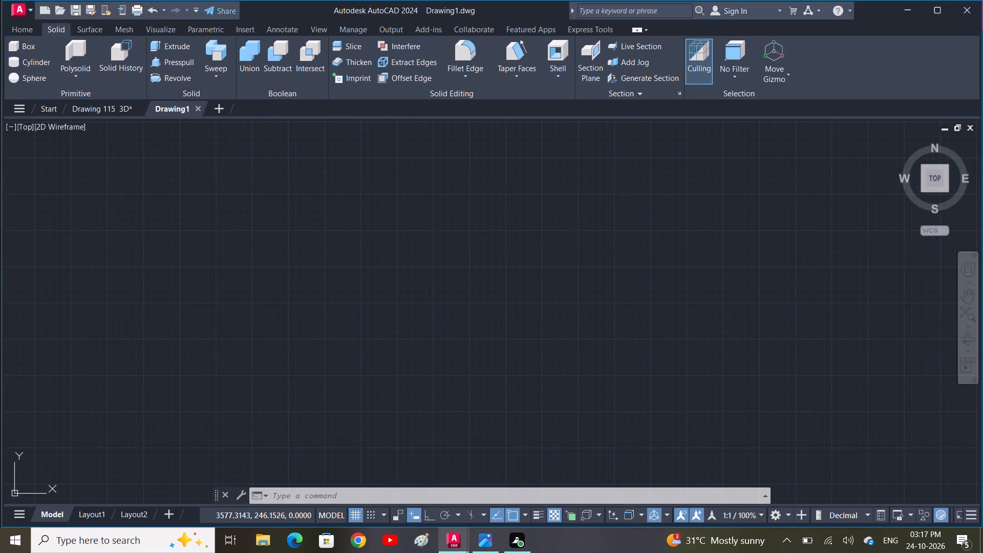
{"action": "left_click", "coordinate": [25, 125]}
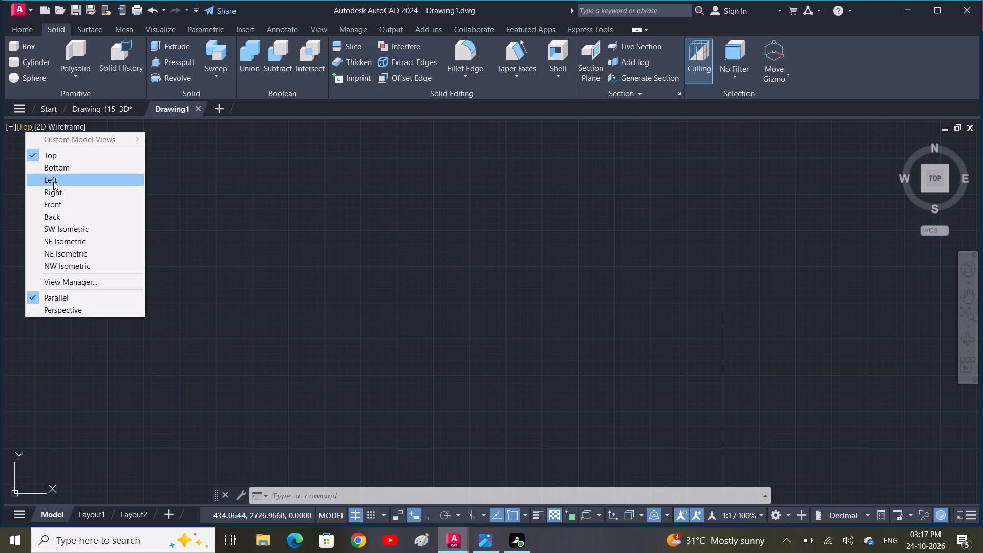
{"action": "left_click", "coordinate": [53, 182]}
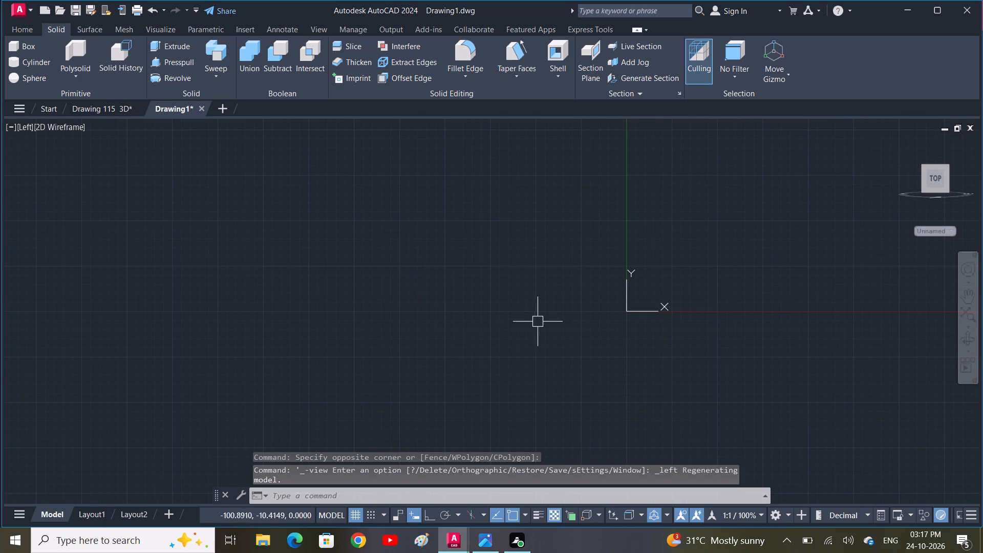
Draw a horizontal base line 90 long with Ortho turned on.
{"action": "middle_click_drag", "start_coordinate": [543, 325], "coordinate": [140, 328]}
{"action": "middle_click_drag", "start_coordinate": [663, 312], "coordinate": [418, 369]}
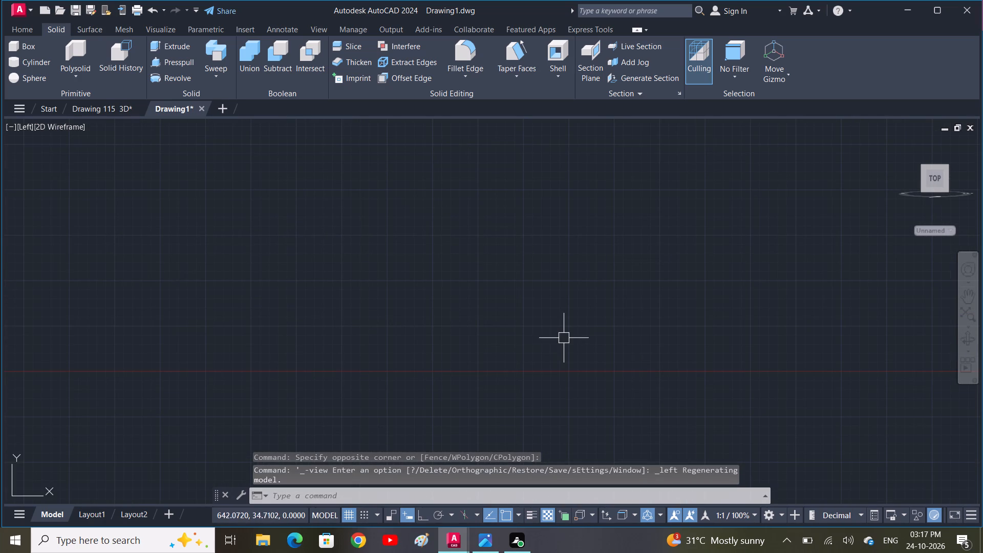
{"action": "key", "text": "l"}
{"action": "key", "text": "space"}
{"action": "left_click", "coordinate": [442, 315]}
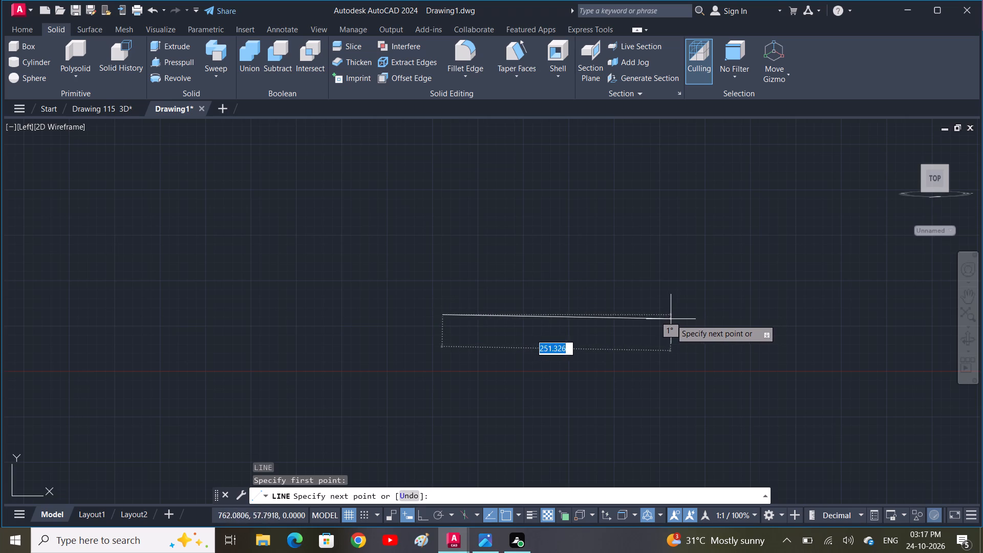
{"action": "key", "text": "9"}
{"action": "type", "text": "0"}
{"action": "key", "text": "space"}
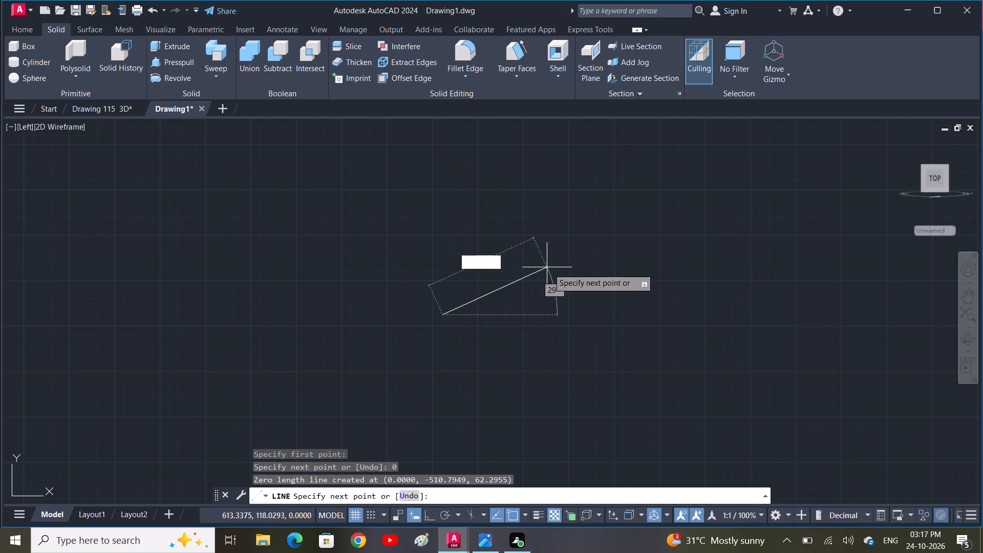
{"action": "type", "text": "U"}
{"action": "key", "text": "space"}
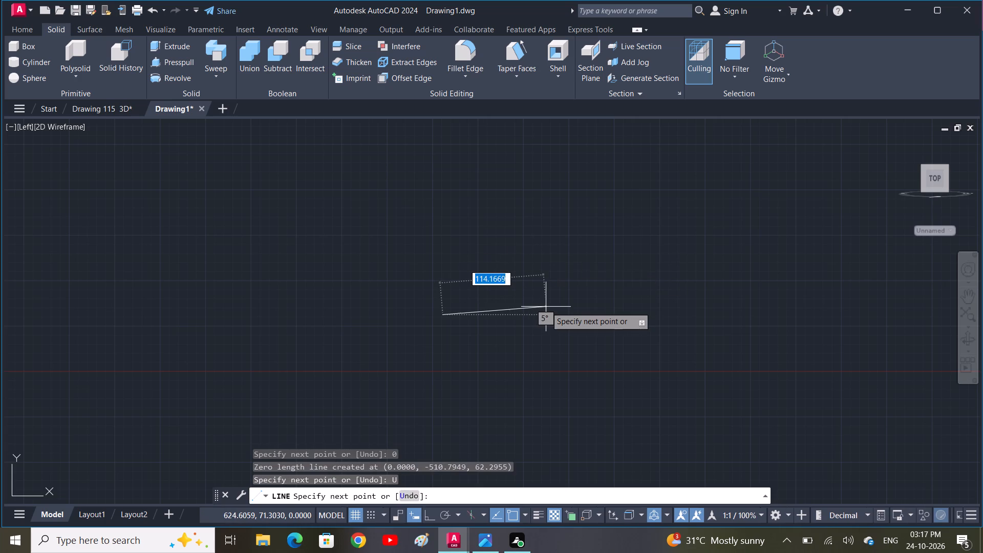
{"action": "key", "text": "F8"}
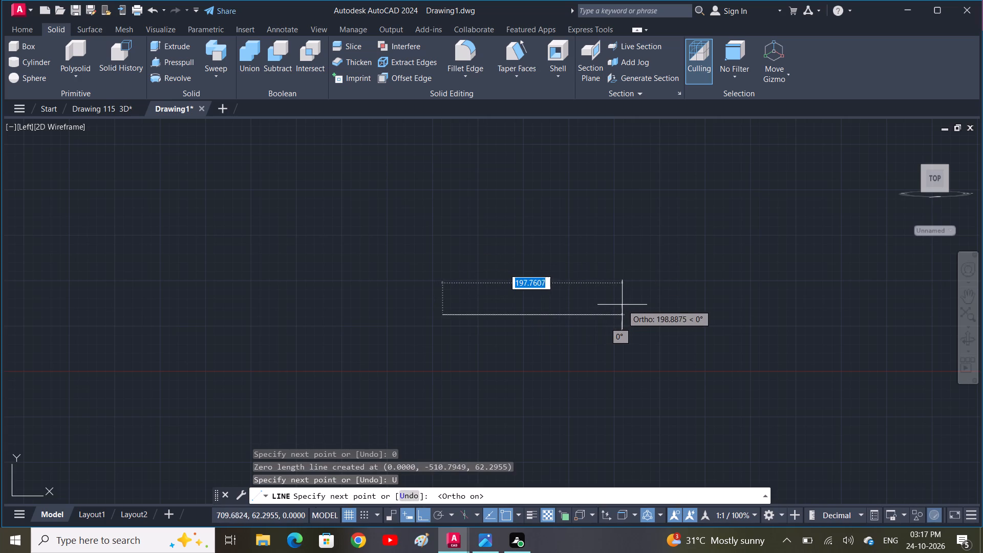
{"action": "key", "text": "9"}
{"action": "type", "text": "0"}
{"action": "key", "text": "space"}
{"action": "key", "text": "space"}
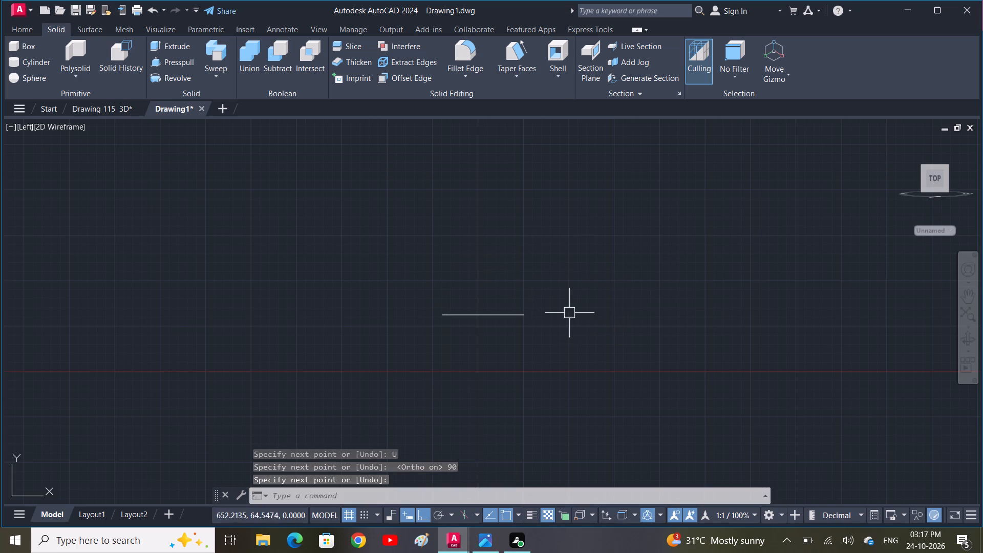
From the base line's midpoint, draw a line 20 toward its right end and continue vertically upward about 36.
{"action": "scroll", "coordinate": [515, 304], "scroll_direction": "up", "scroll_amount": 3}
{"action": "middle_click_drag", "start_coordinate": [528, 333], "coordinate": [565, 389]}
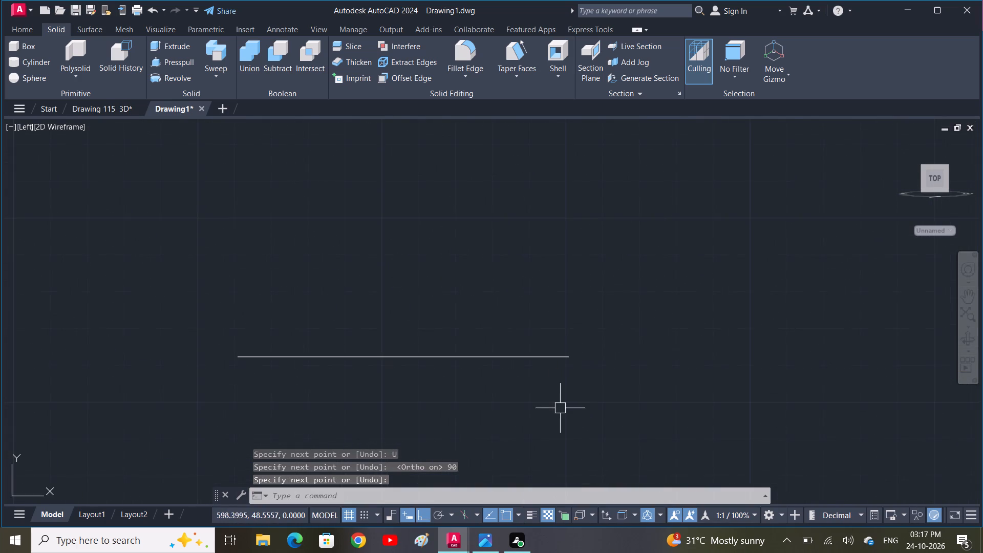
{"action": "scroll", "coordinate": [561, 409], "scroll_direction": "down", "scroll_amount": 1}
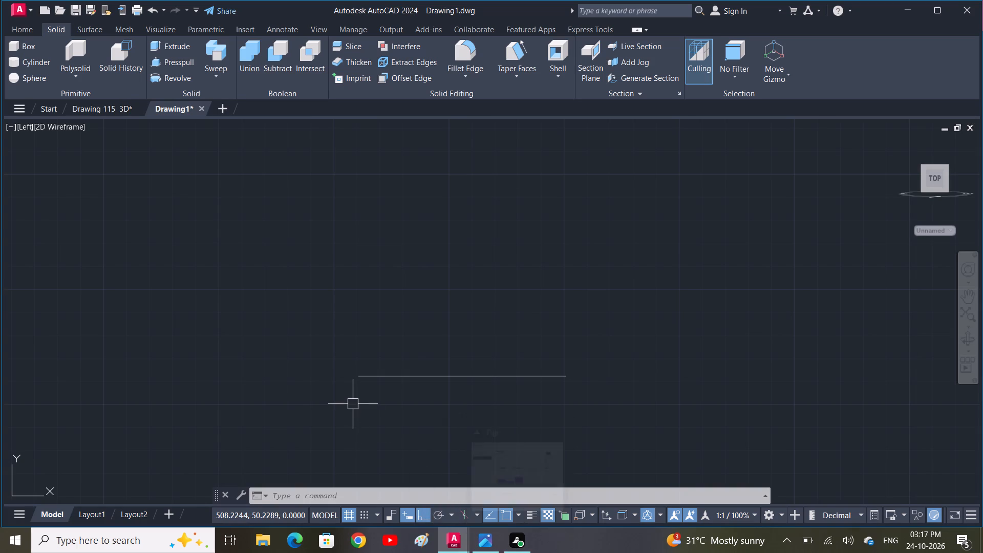
{"action": "key", "text": "space"}
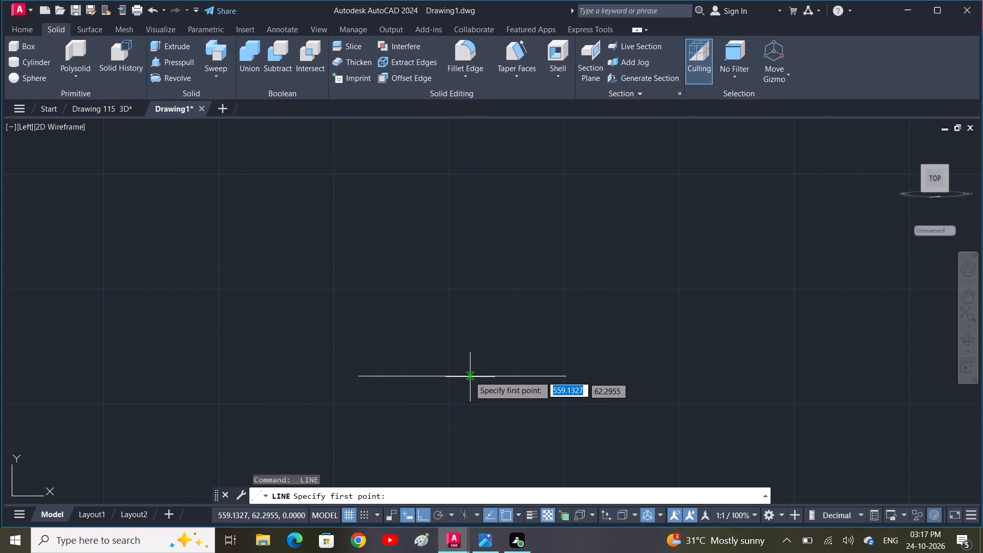
{"action": "left_click", "coordinate": [464, 374]}
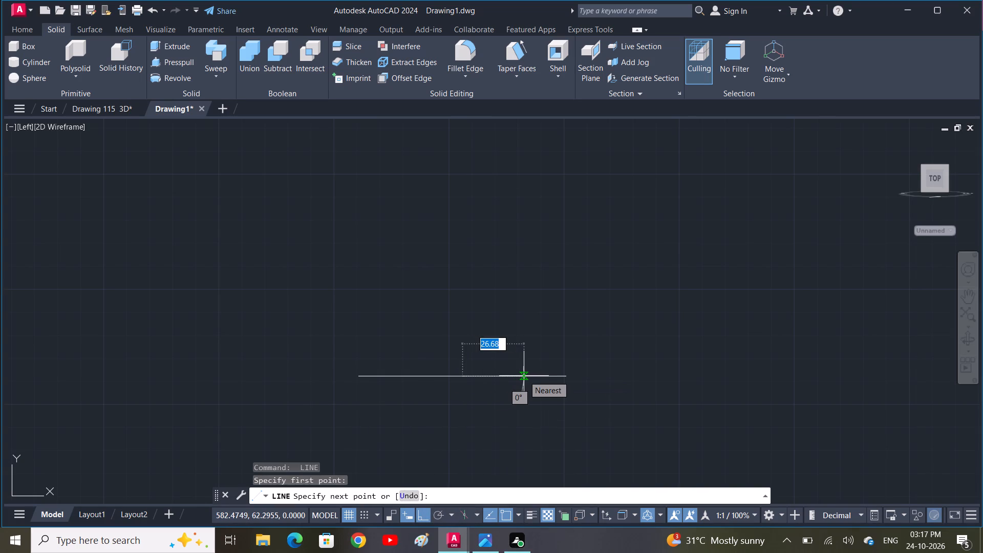
{"action": "type", "text": "20"}
{"action": "key", "text": "space"}
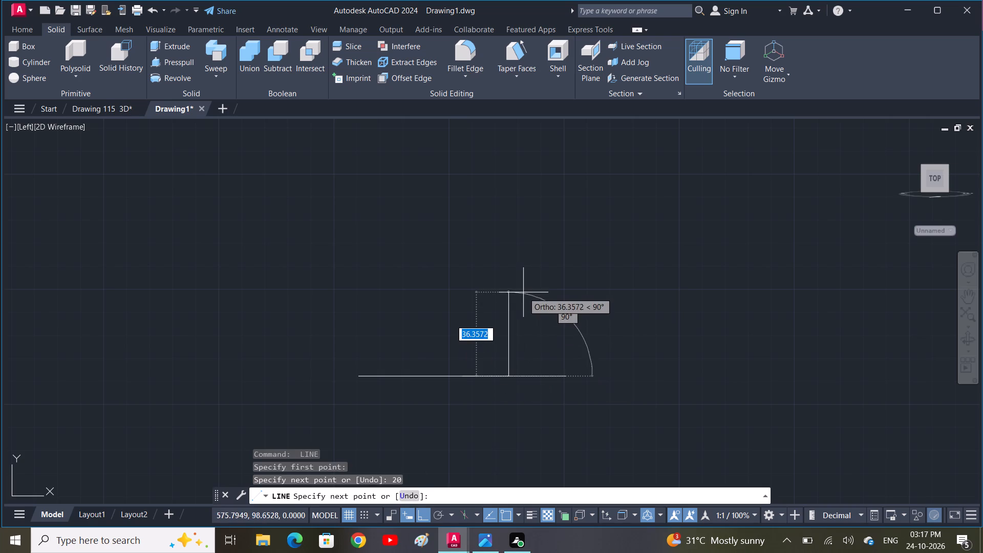
{"action": "left_click", "coordinate": [523, 292]}
{"action": "key", "text": "space"}
From the base line's midpoint, draw a line 20 toward its left end and continue vertically upward.
{"action": "key", "text": "space"}
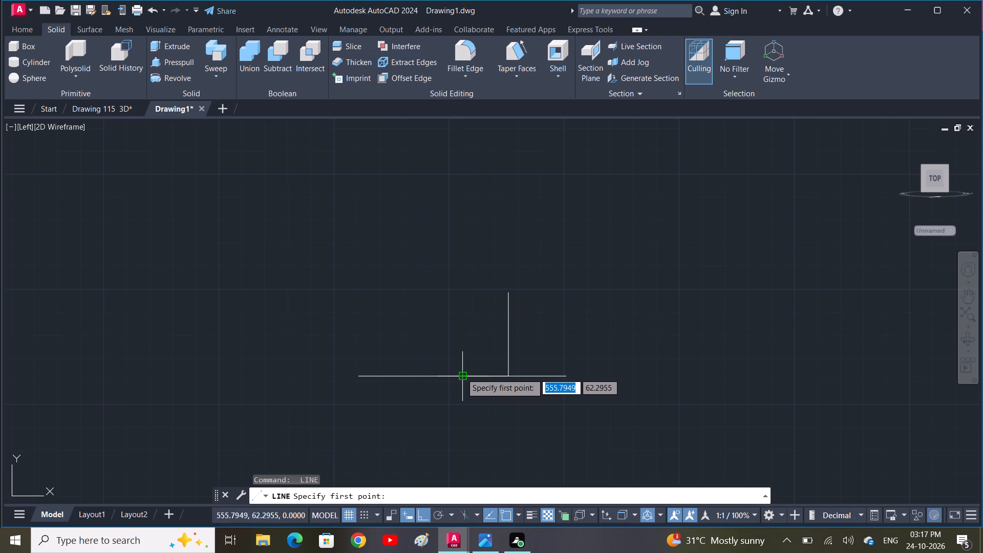
{"action": "left_click", "coordinate": [461, 373]}
{"action": "type", "text": "20"}
{"action": "key", "text": "space"}
{"action": "left_click", "coordinate": [448, 303]}
{"action": "key", "text": "space"}
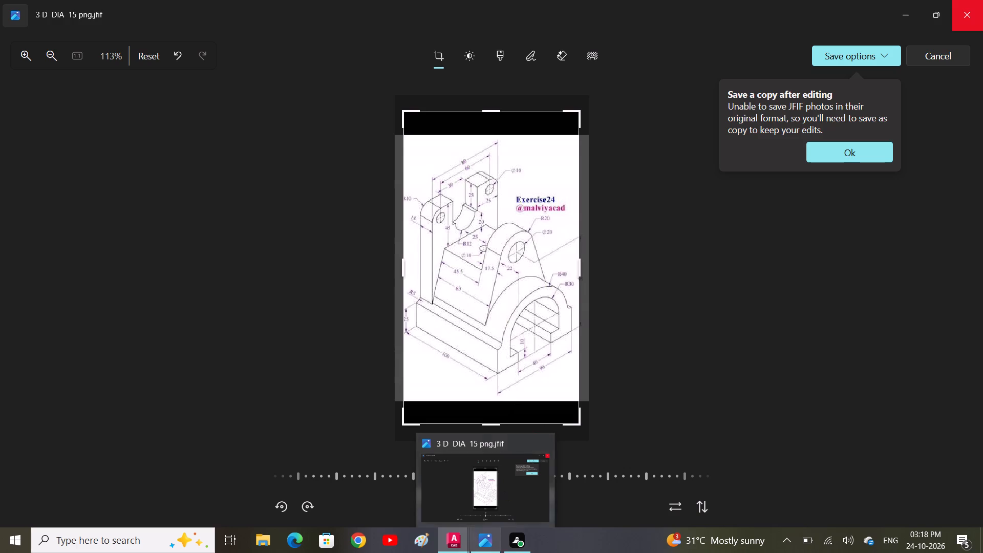
Examine the base and slot dimensions in the 3 D DIA 15 reference image in Photos, and return to Drawing1.
{"action": "left_click", "coordinate": [481, 536]}
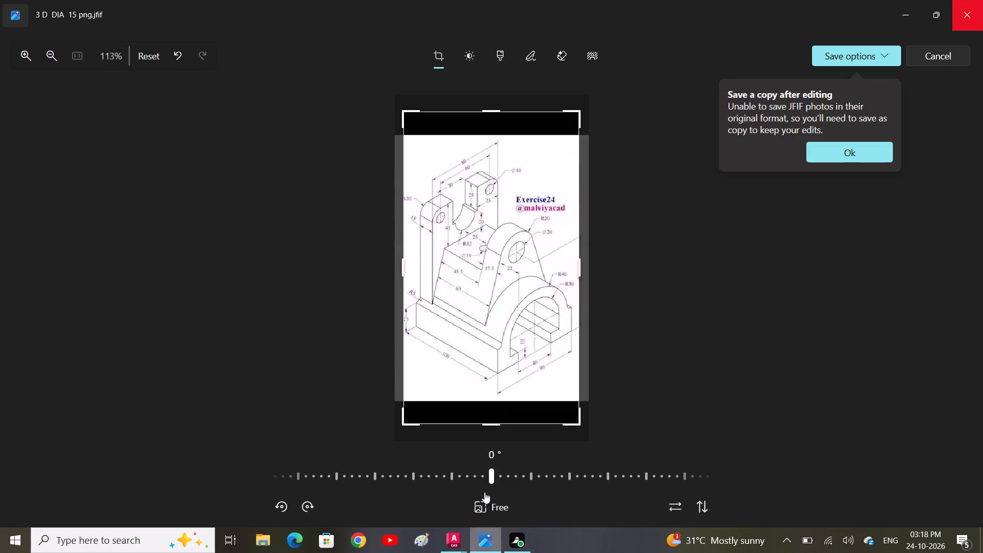
{"action": "middle_click_drag", "start_coordinate": [517, 335], "coordinate": [449, 336]}
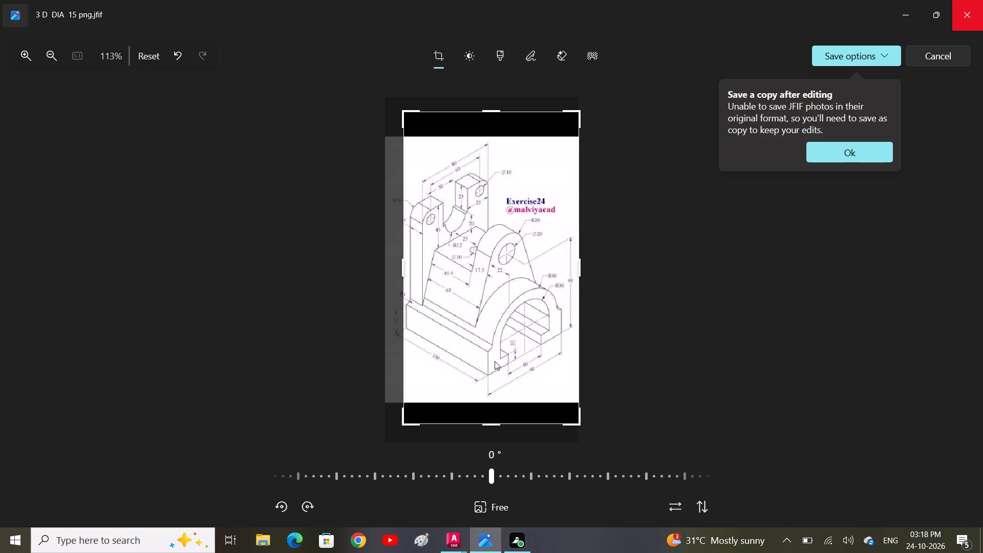
{"action": "left_click", "coordinate": [448, 538]}
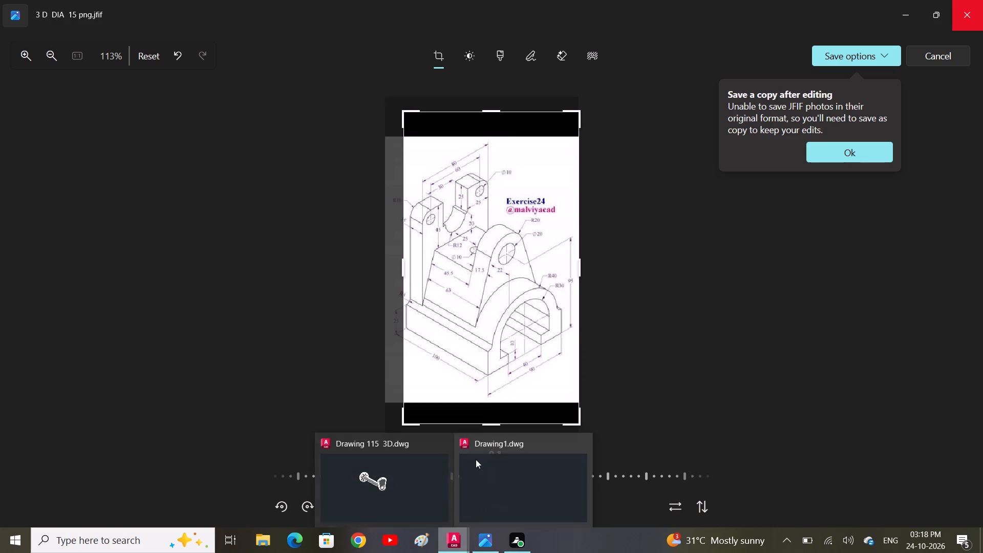
{"action": "left_click", "coordinate": [478, 465]}
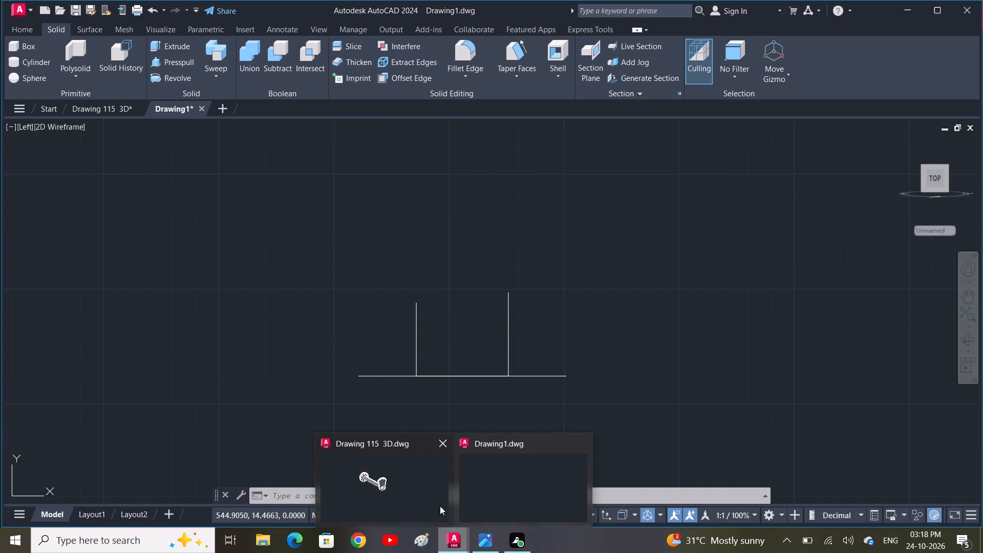
Close the Drawing 115 3D drawing.
{"action": "left_click", "coordinate": [446, 443]}
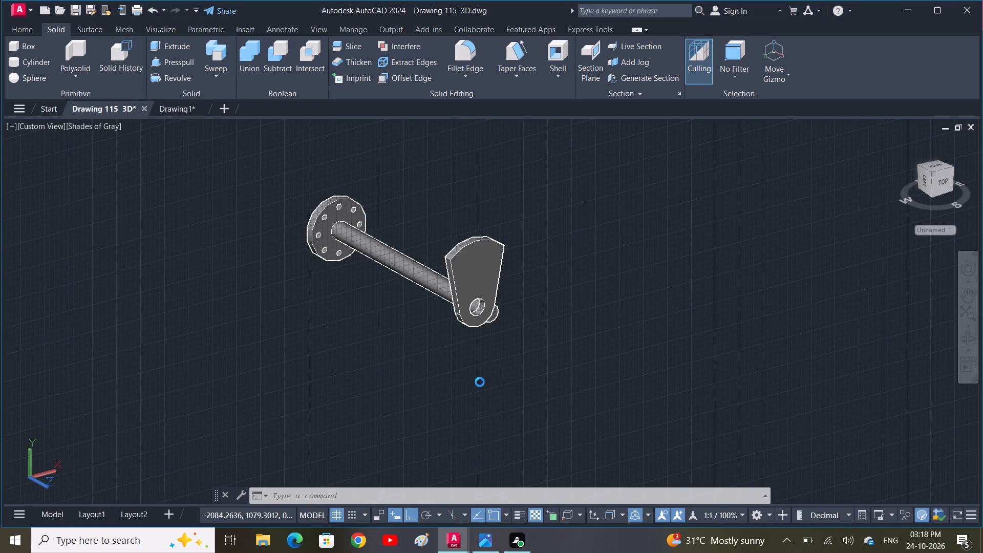
{"action": "left_click", "coordinate": [484, 294]}
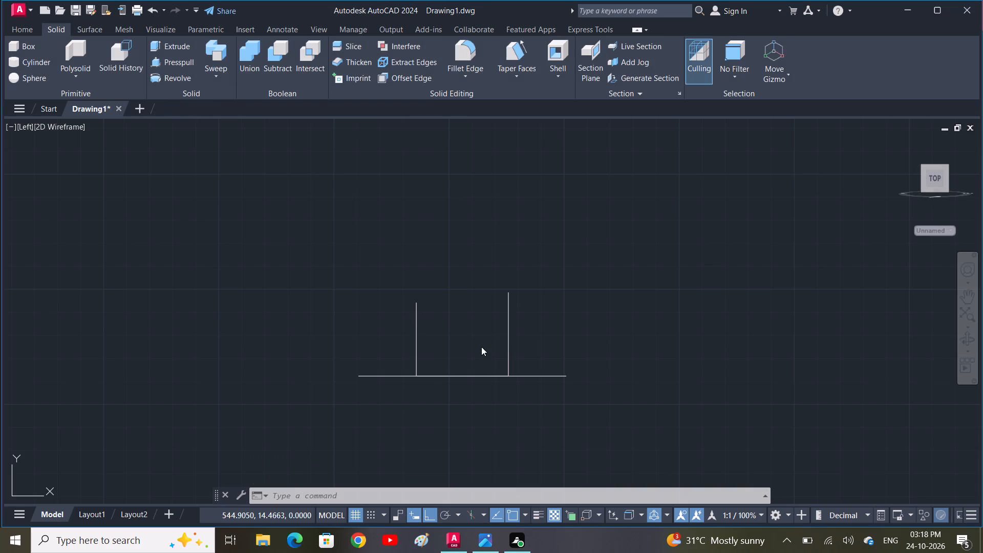
From the foot of the right vertical, draw a line 10 upward and a horizontal line 40 to the left vertical.
{"action": "type", "text": "L"}
{"action": "key", "text": "space"}
{"action": "left_click", "coordinate": [510, 376]}
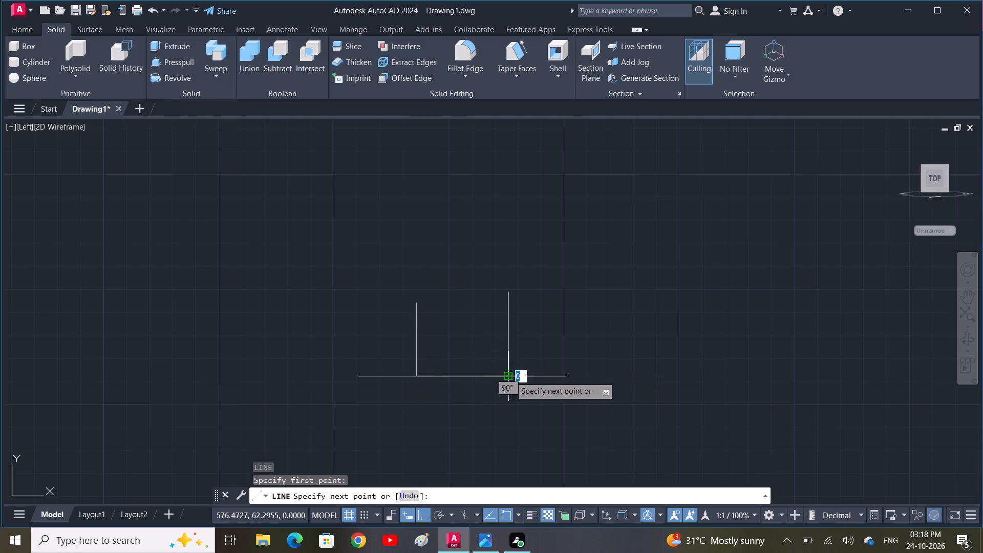
{"action": "type", "text": "10"}
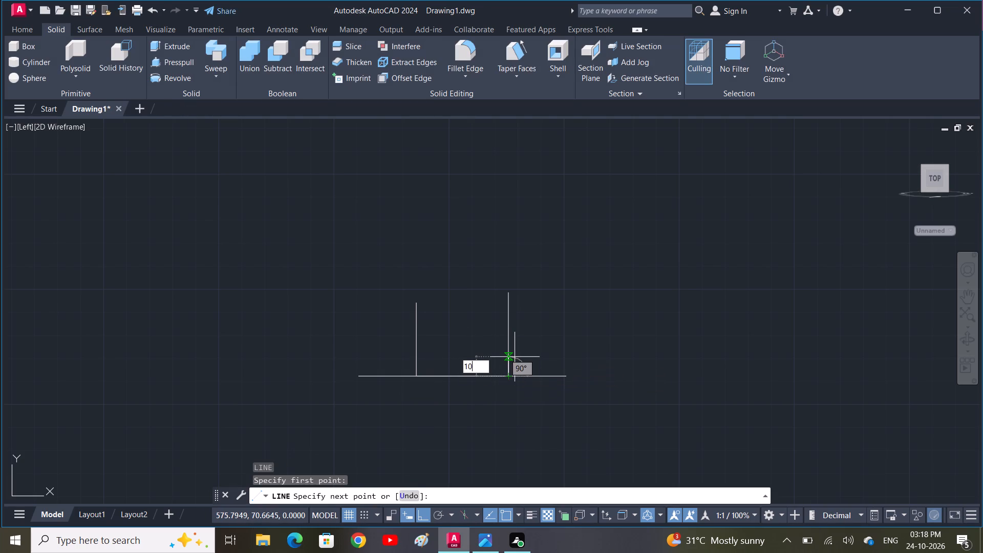
{"action": "key", "text": "space"}
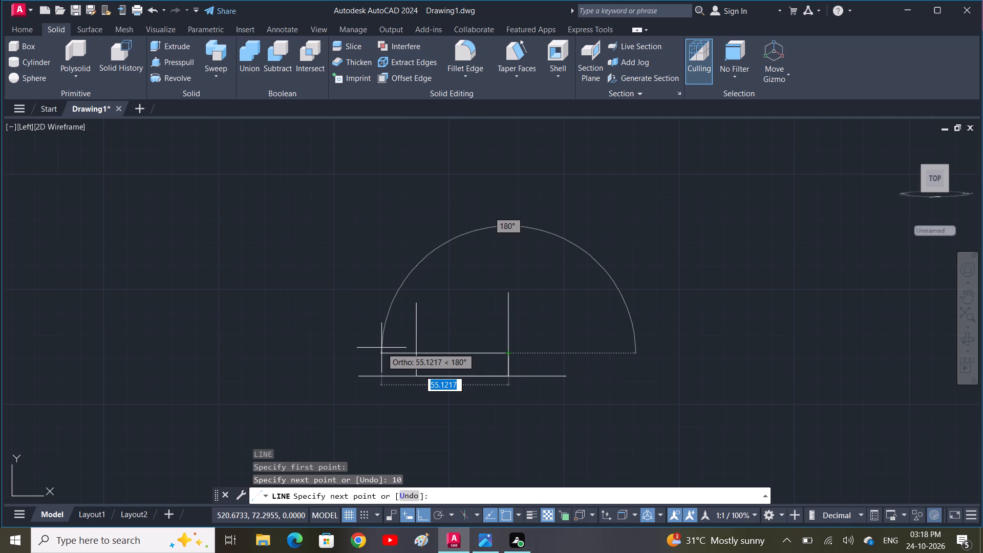
{"action": "type", "text": "40"}
{"action": "key", "text": "space"}
{"action": "key", "text": "space"}
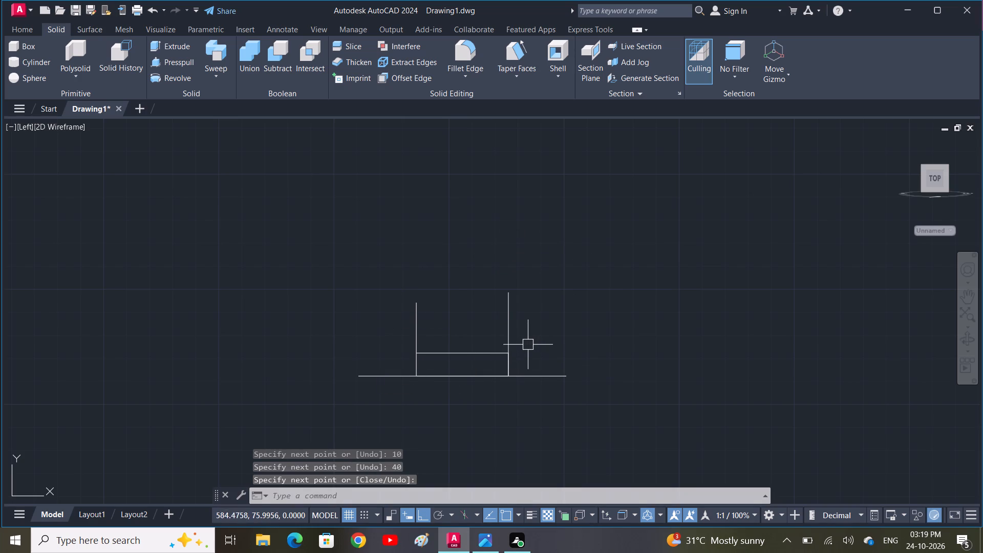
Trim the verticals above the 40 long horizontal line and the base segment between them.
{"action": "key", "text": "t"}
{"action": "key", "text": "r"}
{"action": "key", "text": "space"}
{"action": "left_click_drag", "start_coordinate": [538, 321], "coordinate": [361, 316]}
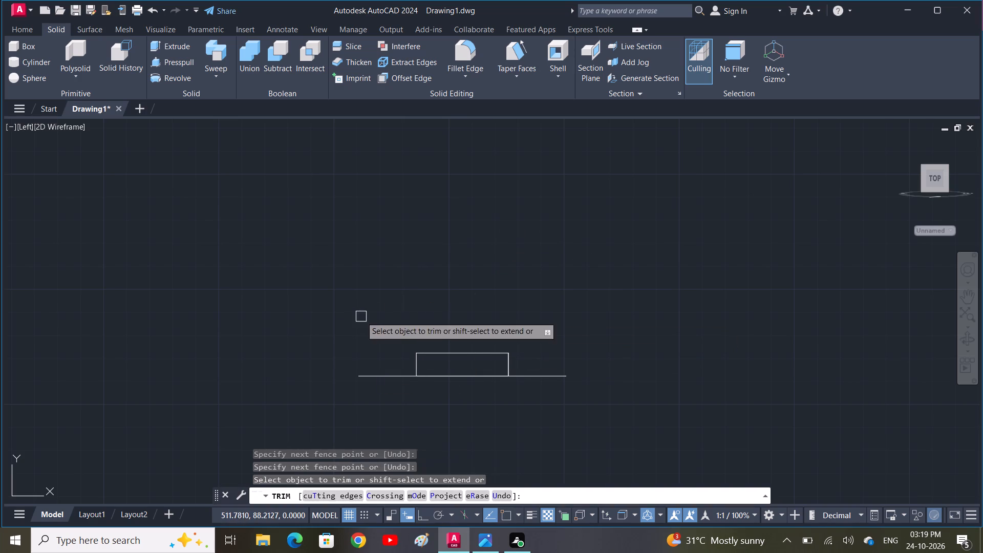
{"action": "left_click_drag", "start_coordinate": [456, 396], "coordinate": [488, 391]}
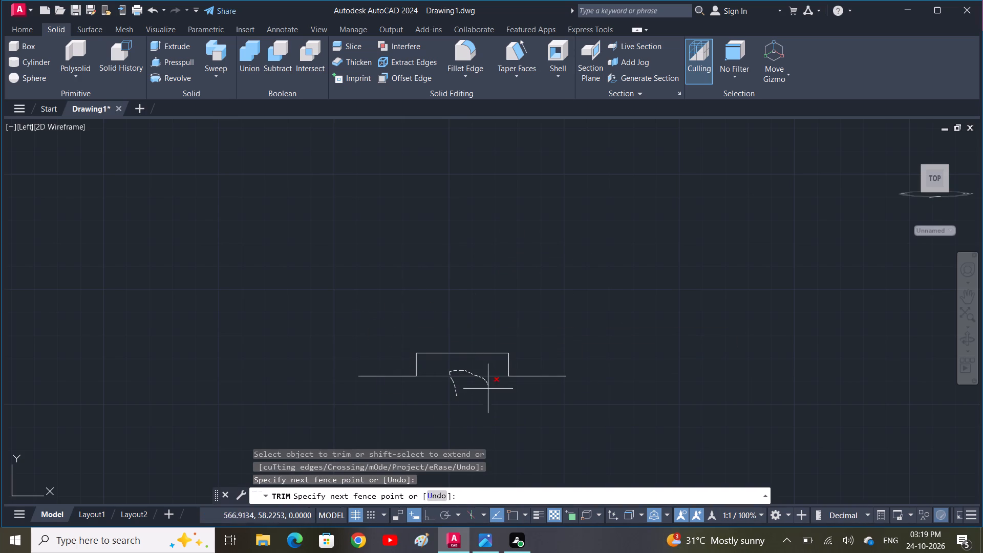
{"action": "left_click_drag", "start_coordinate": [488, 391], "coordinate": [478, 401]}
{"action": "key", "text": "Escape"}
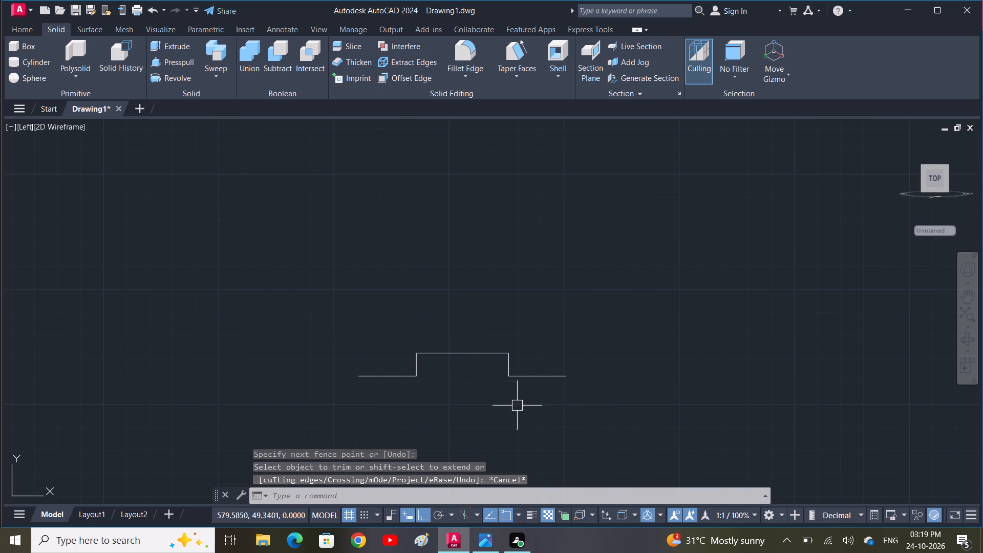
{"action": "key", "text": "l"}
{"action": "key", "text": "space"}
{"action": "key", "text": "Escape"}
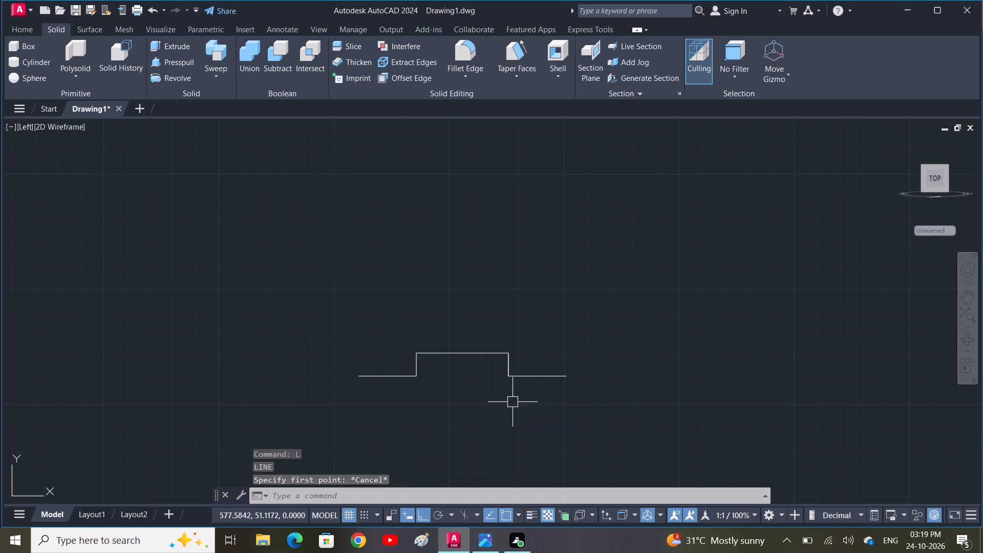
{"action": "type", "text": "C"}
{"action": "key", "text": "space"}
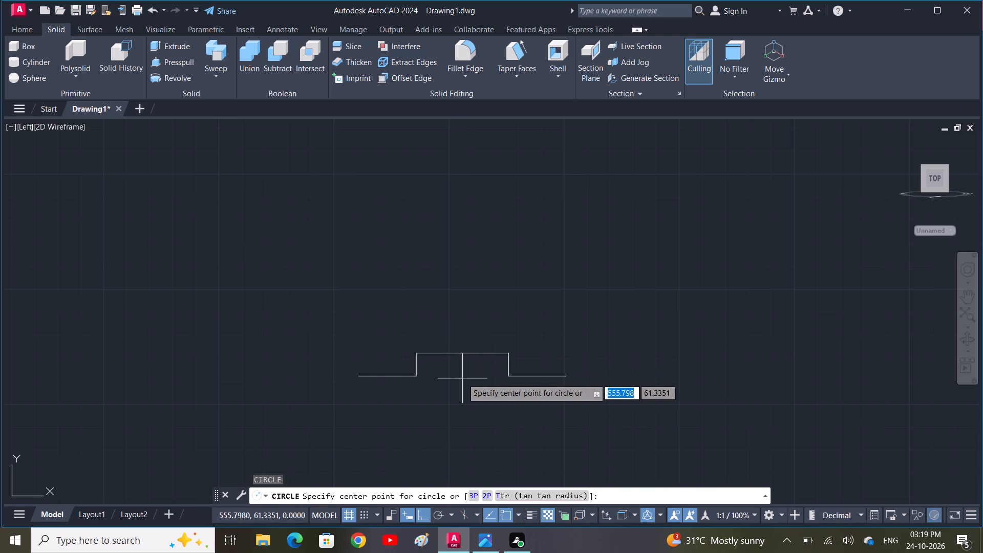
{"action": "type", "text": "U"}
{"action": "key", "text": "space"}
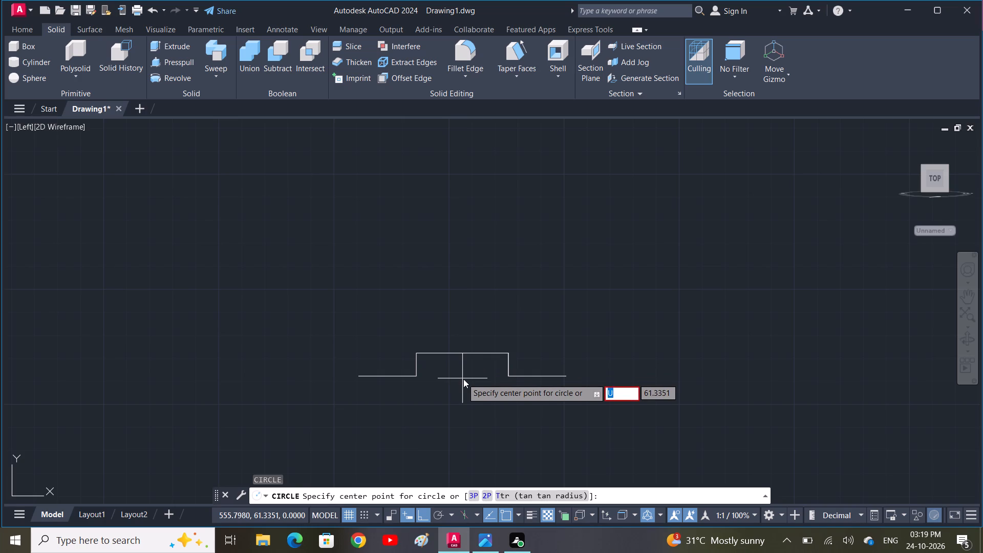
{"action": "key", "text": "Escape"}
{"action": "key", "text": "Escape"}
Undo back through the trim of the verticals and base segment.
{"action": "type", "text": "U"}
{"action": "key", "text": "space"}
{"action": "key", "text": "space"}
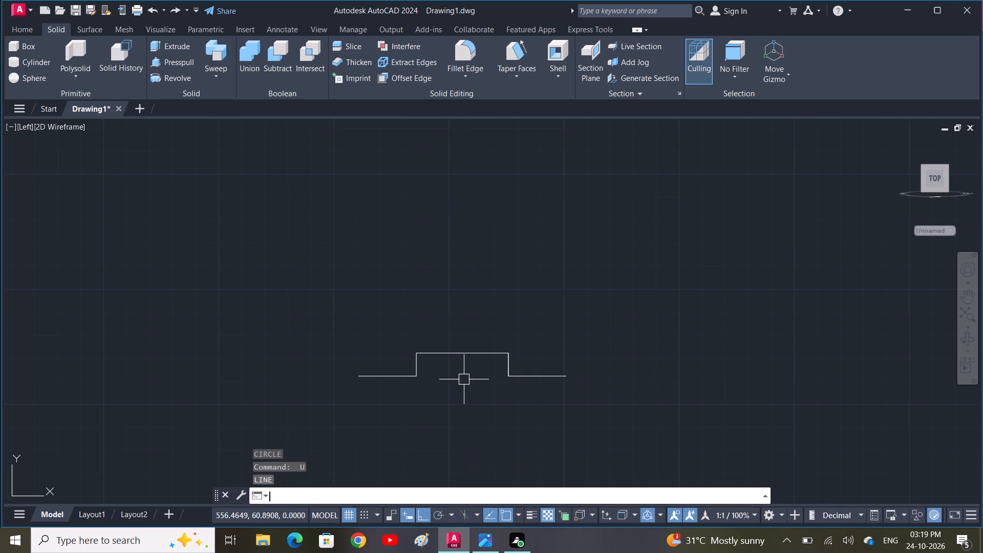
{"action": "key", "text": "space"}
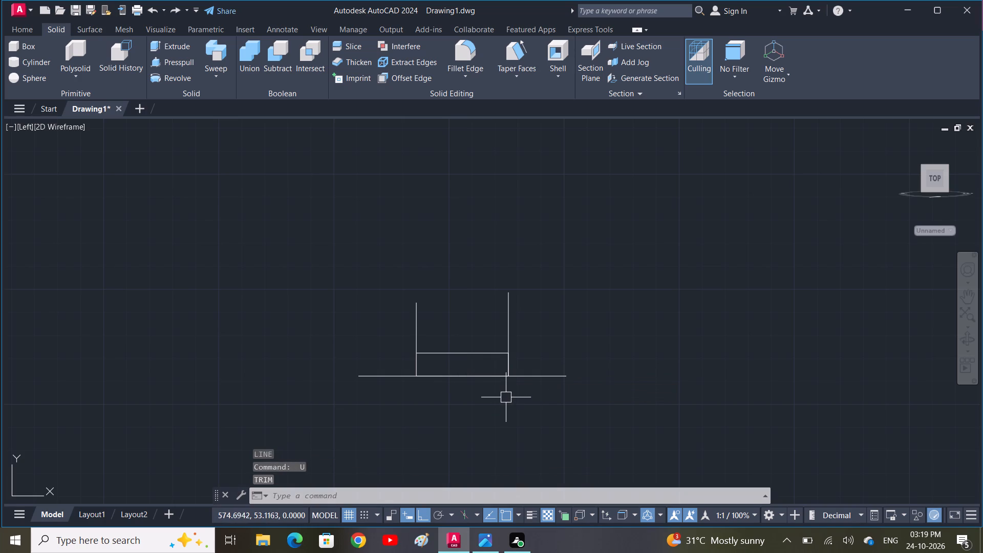
Trim both verticals above the 40 long horizontal line, leaving the base segment in place.
{"action": "type", "text": "TR"}
{"action": "key", "text": "space"}
{"action": "left_click_drag", "start_coordinate": [579, 287], "coordinate": [370, 279]}
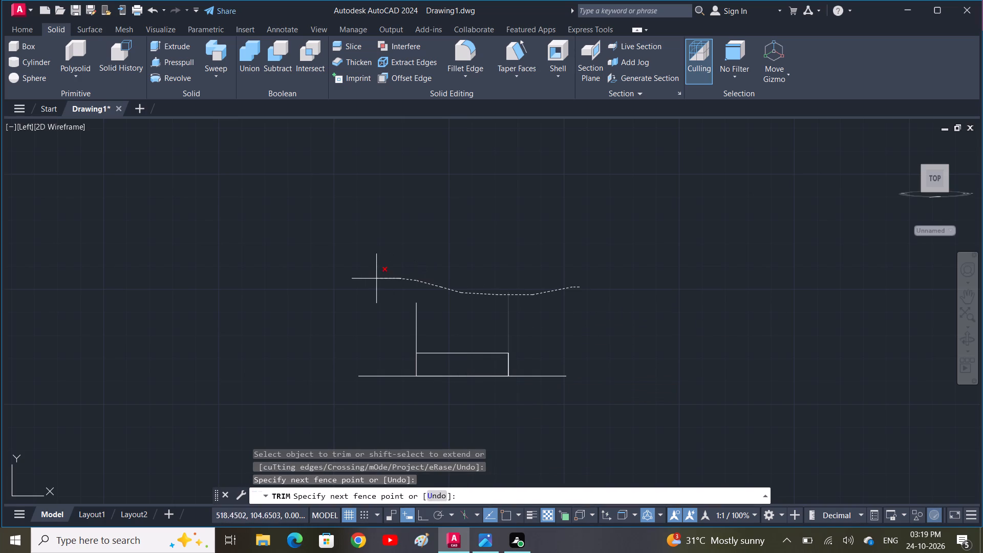
{"action": "left_click_drag", "start_coordinate": [370, 279], "coordinate": [452, 315]}
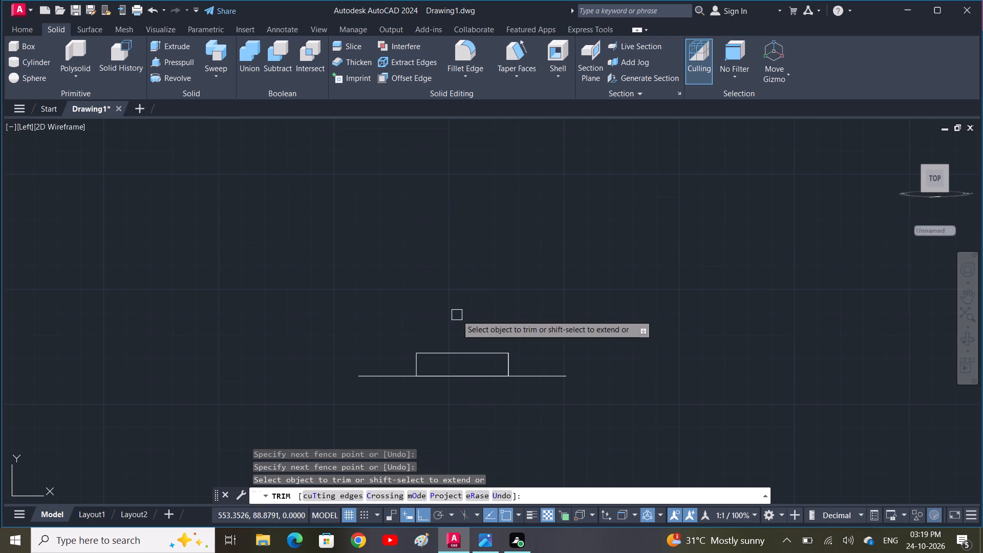
{"action": "key", "text": "Escape"}
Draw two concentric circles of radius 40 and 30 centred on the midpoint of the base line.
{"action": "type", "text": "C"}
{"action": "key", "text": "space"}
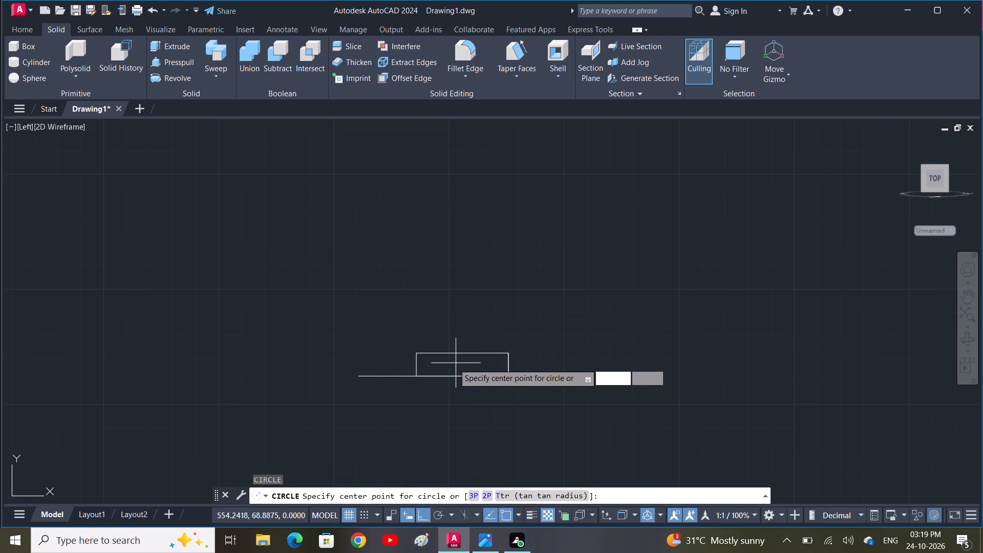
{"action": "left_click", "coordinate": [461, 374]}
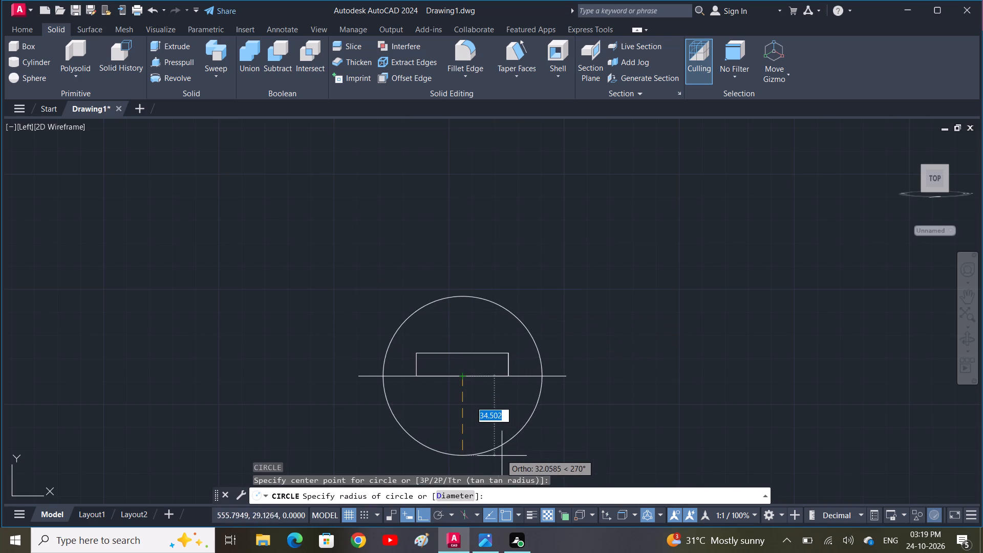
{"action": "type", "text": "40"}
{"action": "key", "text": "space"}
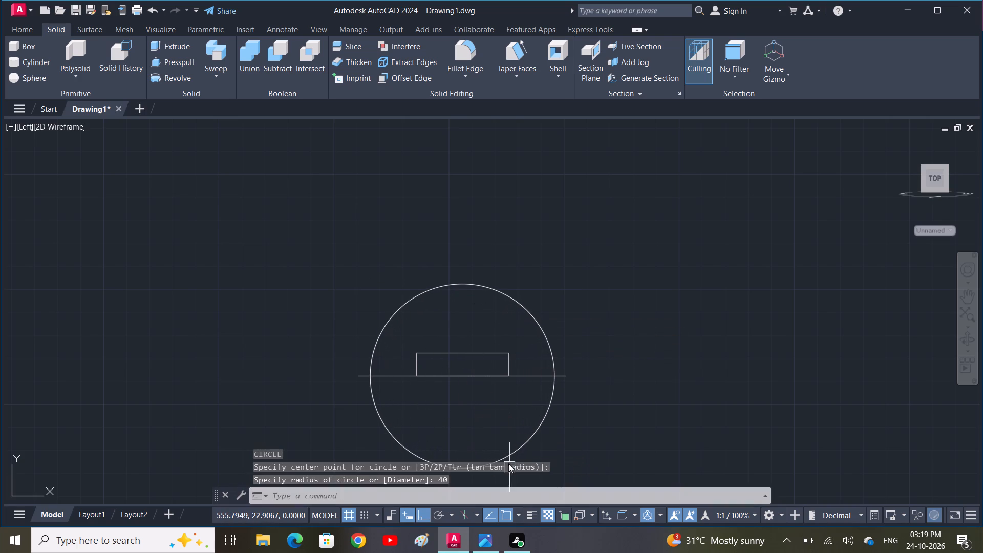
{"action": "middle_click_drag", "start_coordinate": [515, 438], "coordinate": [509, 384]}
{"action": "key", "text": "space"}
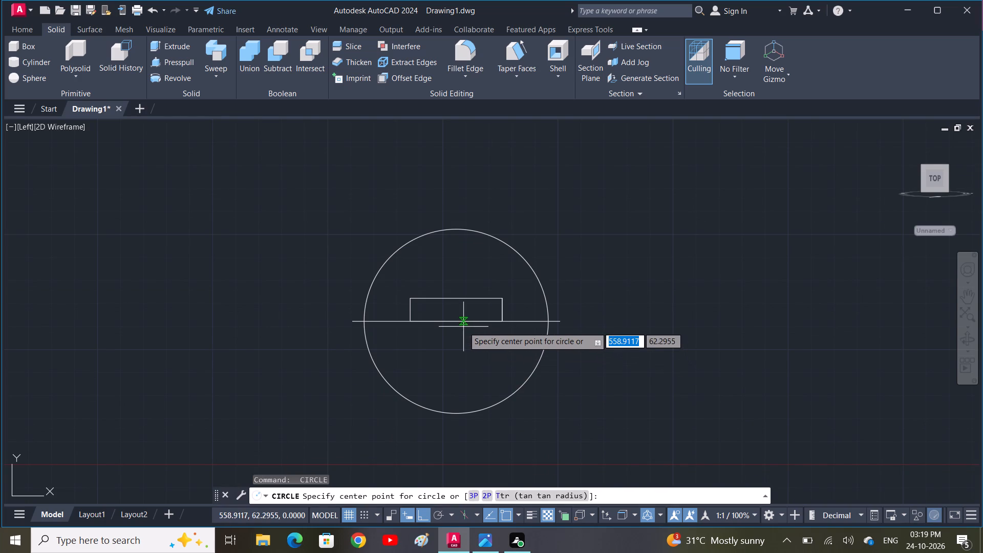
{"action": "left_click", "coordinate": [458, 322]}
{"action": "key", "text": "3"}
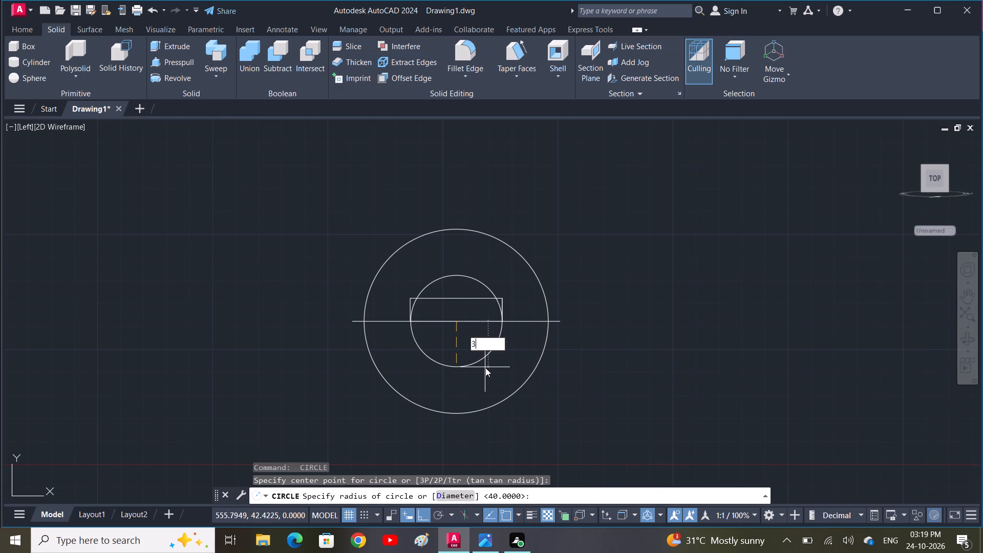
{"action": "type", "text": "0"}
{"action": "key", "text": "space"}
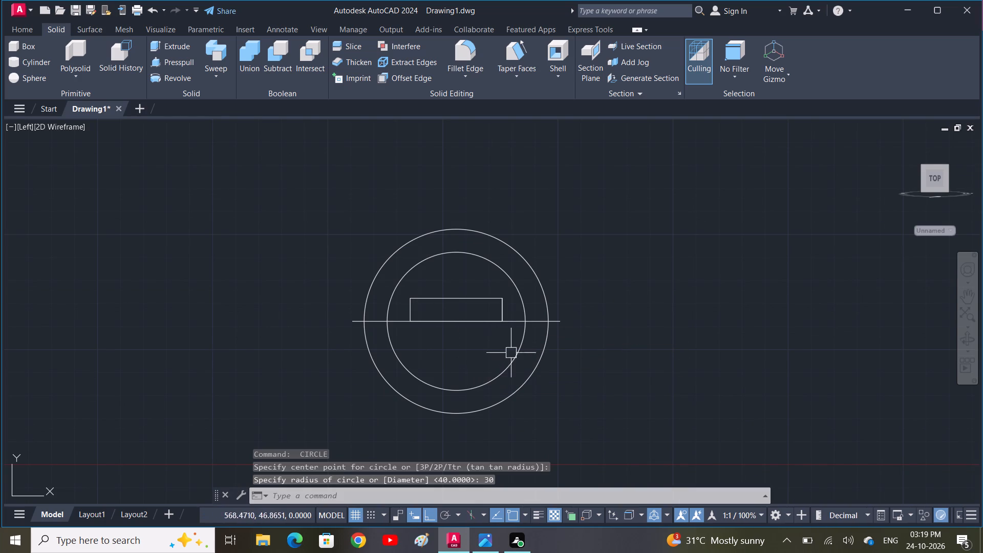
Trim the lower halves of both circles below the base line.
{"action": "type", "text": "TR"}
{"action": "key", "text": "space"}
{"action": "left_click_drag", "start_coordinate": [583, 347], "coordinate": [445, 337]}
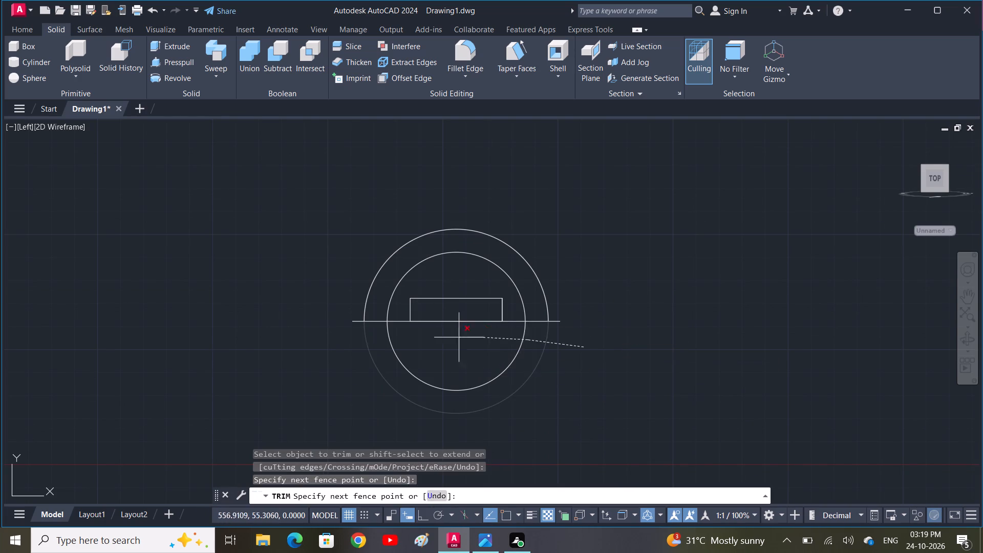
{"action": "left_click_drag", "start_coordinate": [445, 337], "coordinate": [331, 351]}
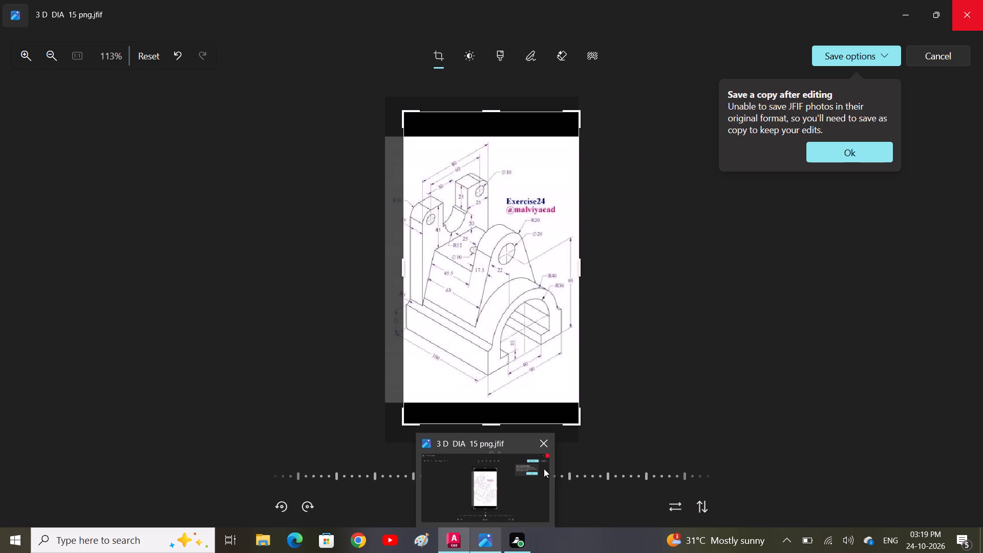
Switch to the 3 D DIA 15 reference image and examine the arch and base dimensions.
{"action": "left_click", "coordinate": [482, 540]}
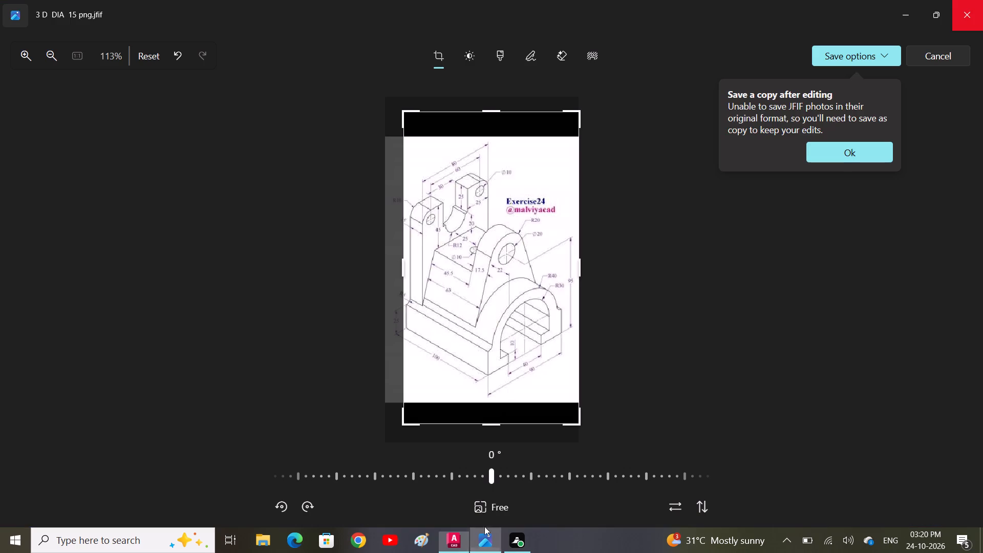
{"action": "middle_click_drag", "start_coordinate": [487, 269], "coordinate": [557, 301]}
{"action": "scroll", "coordinate": [499, 315], "scroll_direction": "up", "scroll_amount": 1}
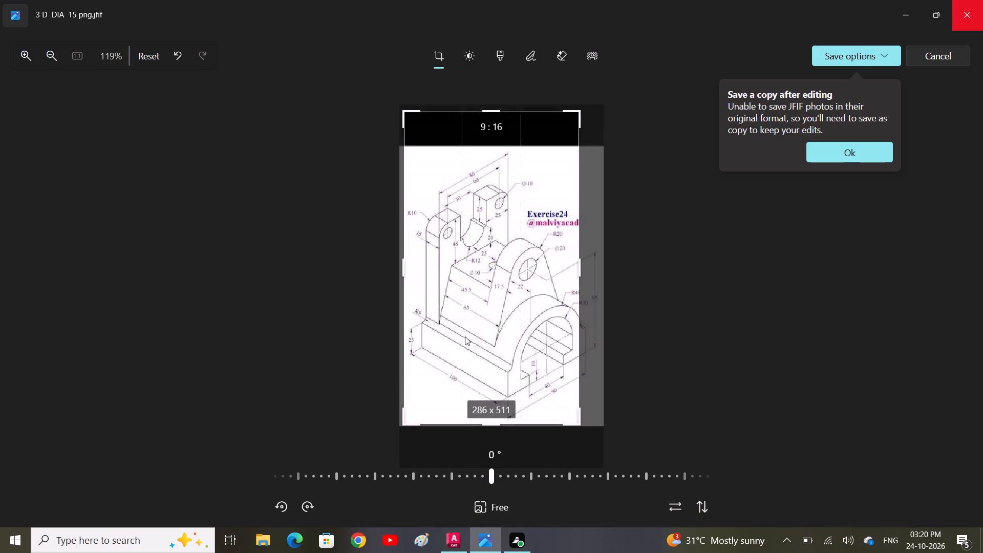
{"action": "scroll", "coordinate": [465, 336], "scroll_direction": "up", "scroll_amount": 1}
{"action": "middle_click_drag", "start_coordinate": [465, 336], "coordinate": [489, 266]}
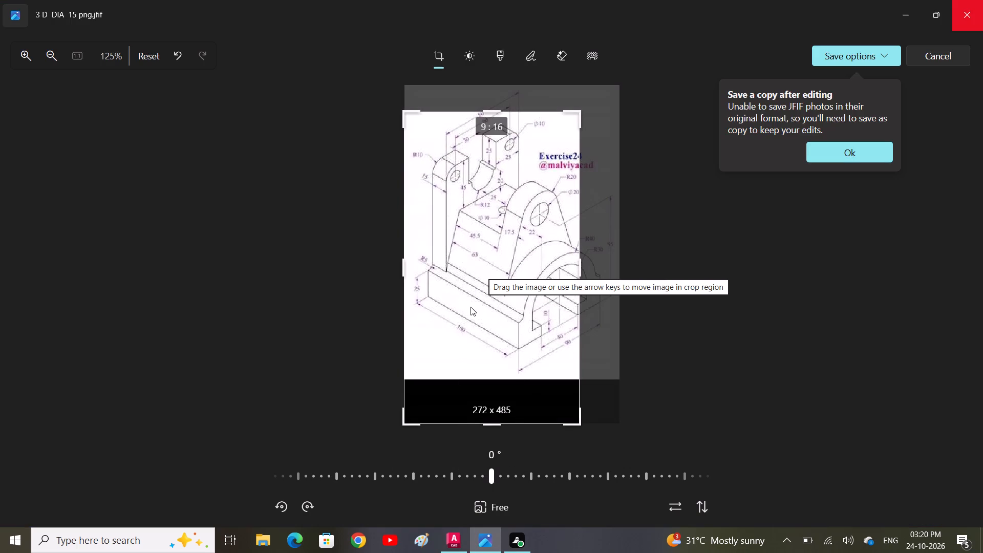
{"action": "middle_click_drag", "start_coordinate": [536, 322], "coordinate": [529, 319]}
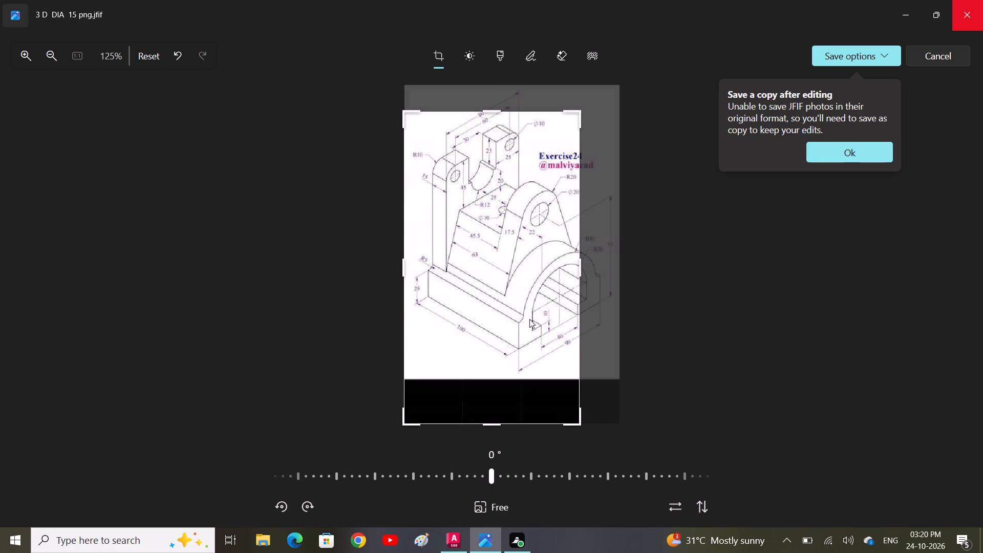
{"action": "middle_click_drag", "start_coordinate": [529, 319], "coordinate": [501, 317]}
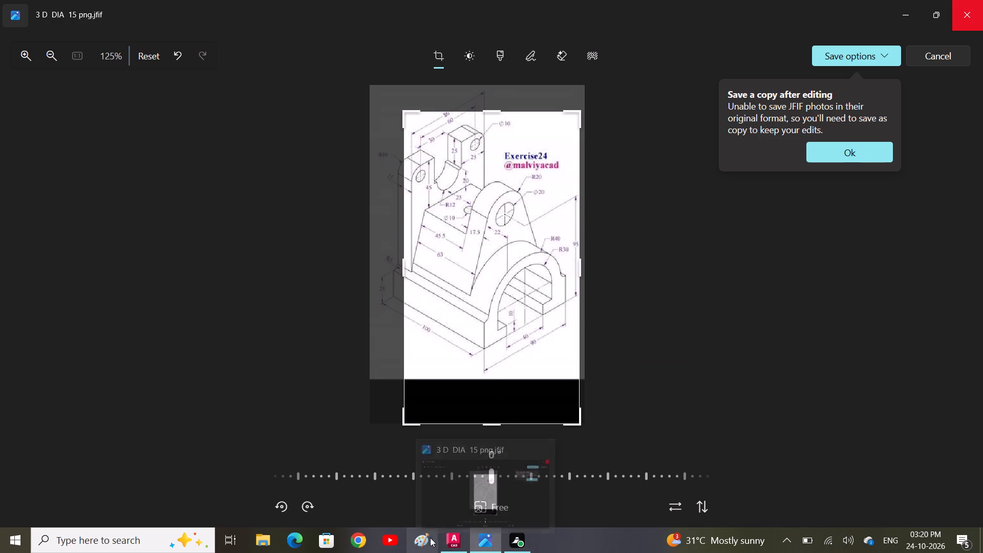
{"action": "left_click", "coordinate": [450, 537]}
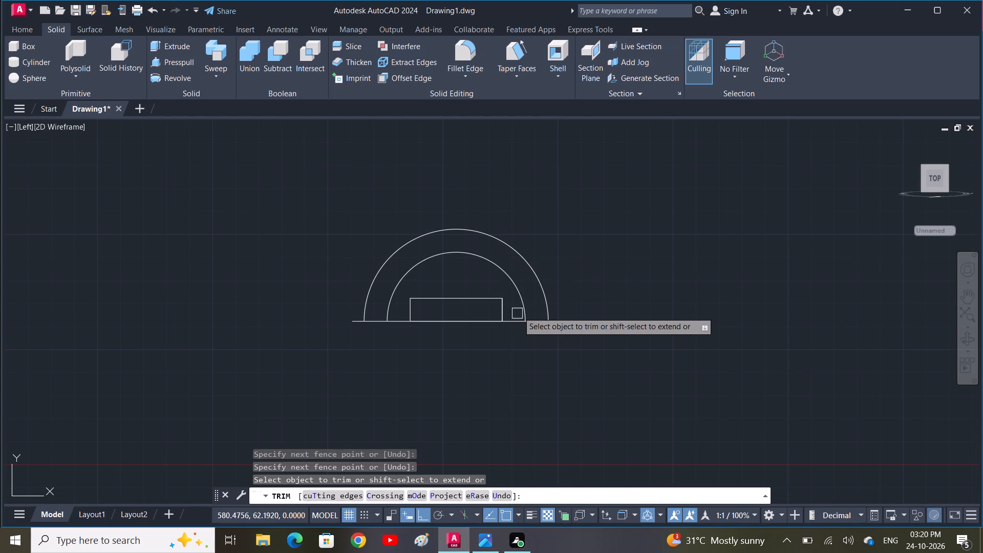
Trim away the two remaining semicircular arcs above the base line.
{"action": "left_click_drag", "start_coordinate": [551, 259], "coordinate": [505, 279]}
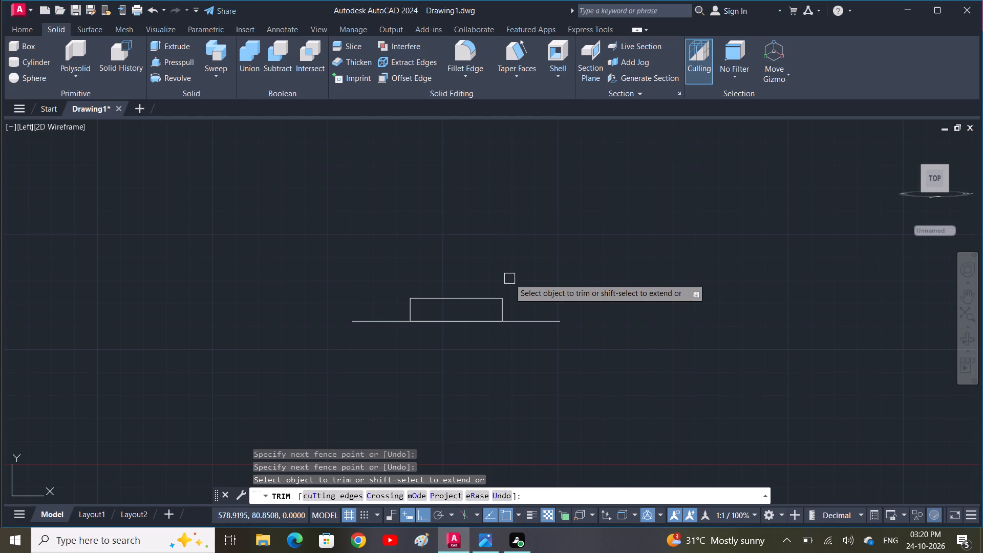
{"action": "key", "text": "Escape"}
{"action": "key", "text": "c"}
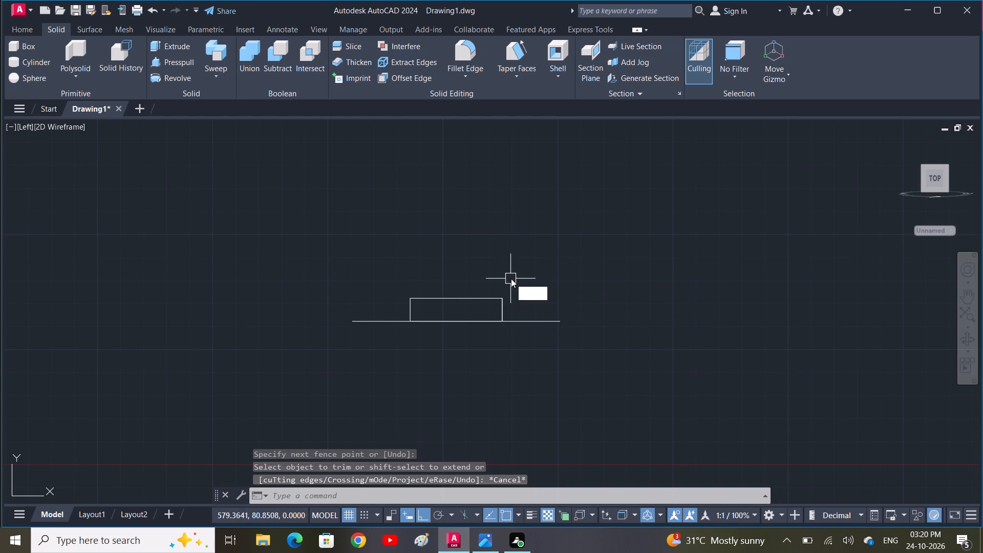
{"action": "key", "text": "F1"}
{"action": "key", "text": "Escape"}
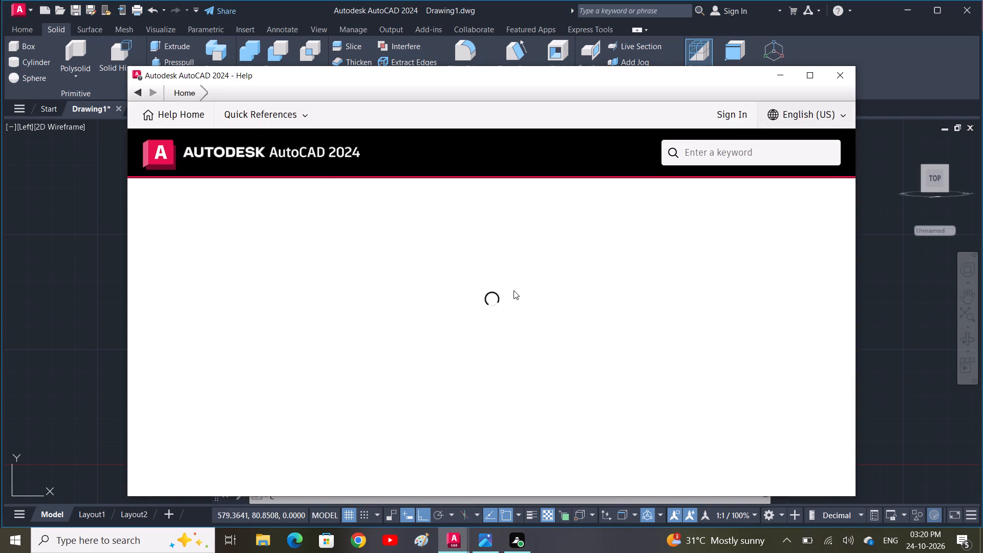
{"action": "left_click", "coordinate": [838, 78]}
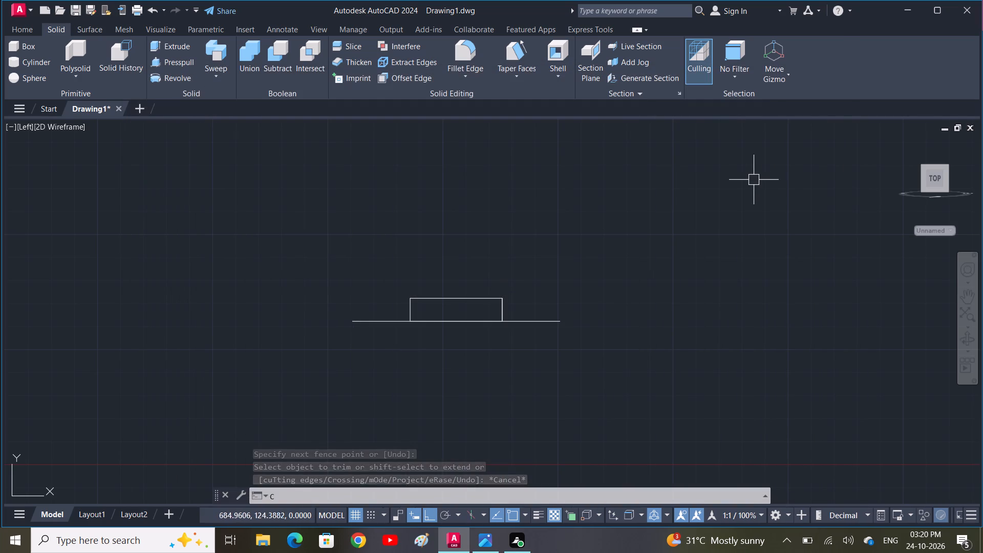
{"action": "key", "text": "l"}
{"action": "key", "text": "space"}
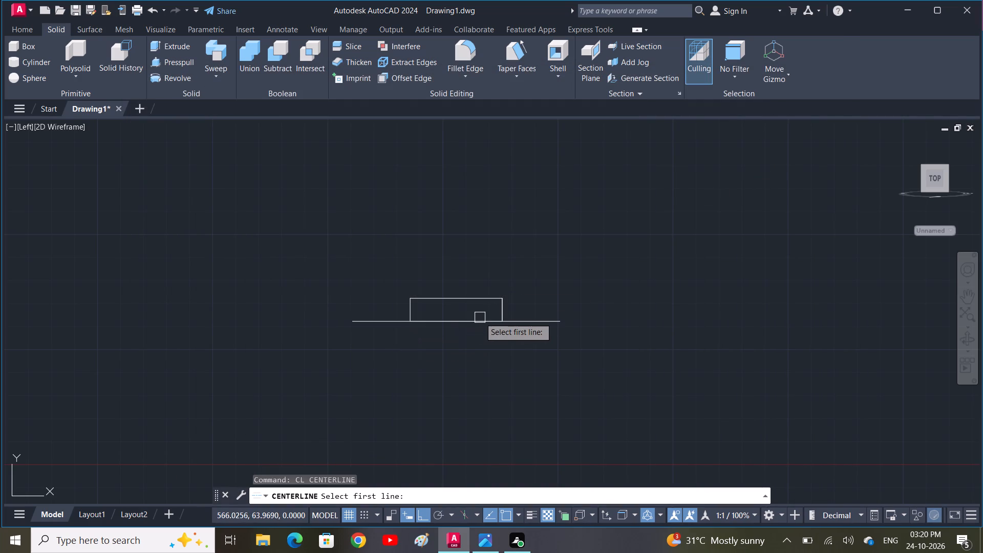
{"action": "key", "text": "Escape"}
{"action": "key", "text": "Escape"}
Draw a vertical line 25 upward from the midpoint of the base line.
{"action": "type", "text": "L"}
{"action": "key", "text": "space"}
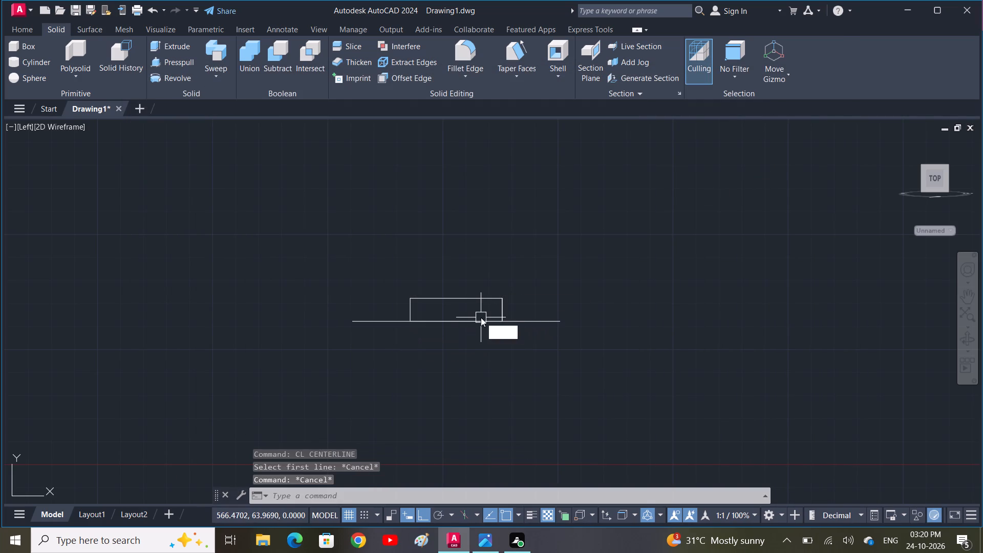
{"action": "left_click", "coordinate": [455, 321]}
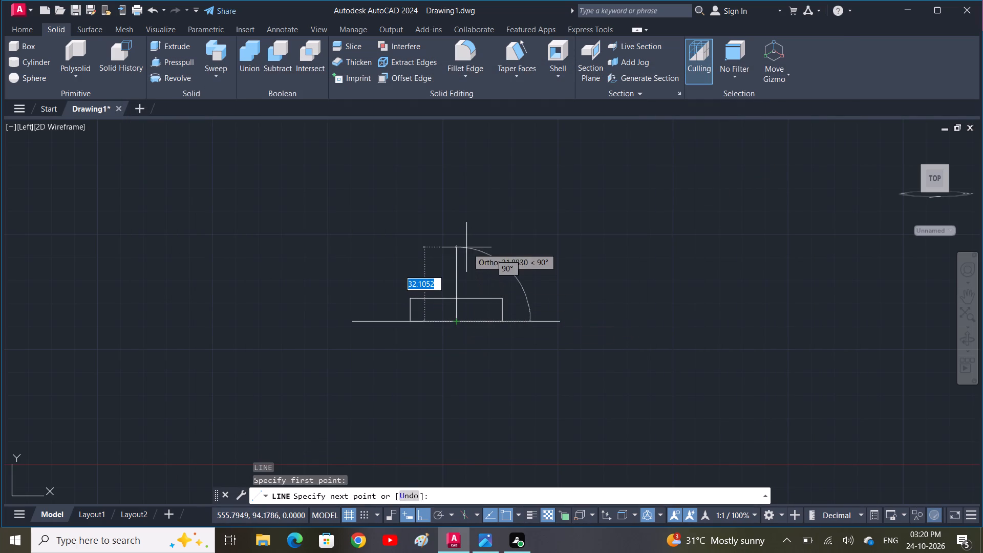
{"action": "key", "text": "2"}
{"action": "type", "text": "5"}
{"action": "key", "text": "space"}
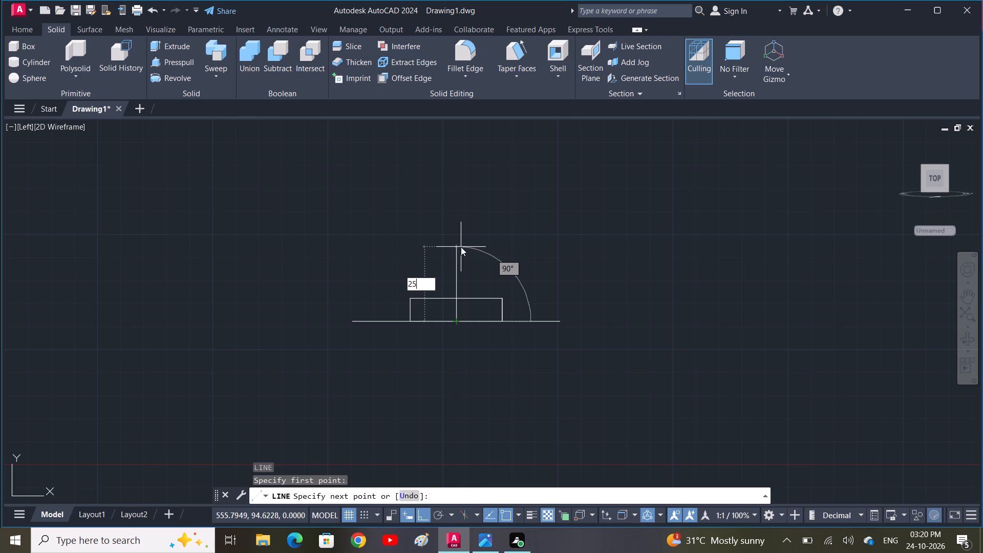
{"action": "key", "text": "space"}
Draw two concentric circles of radius 30 and 40 centred on the upper end of the 25 long vertical line.
{"action": "key", "text": "c"}
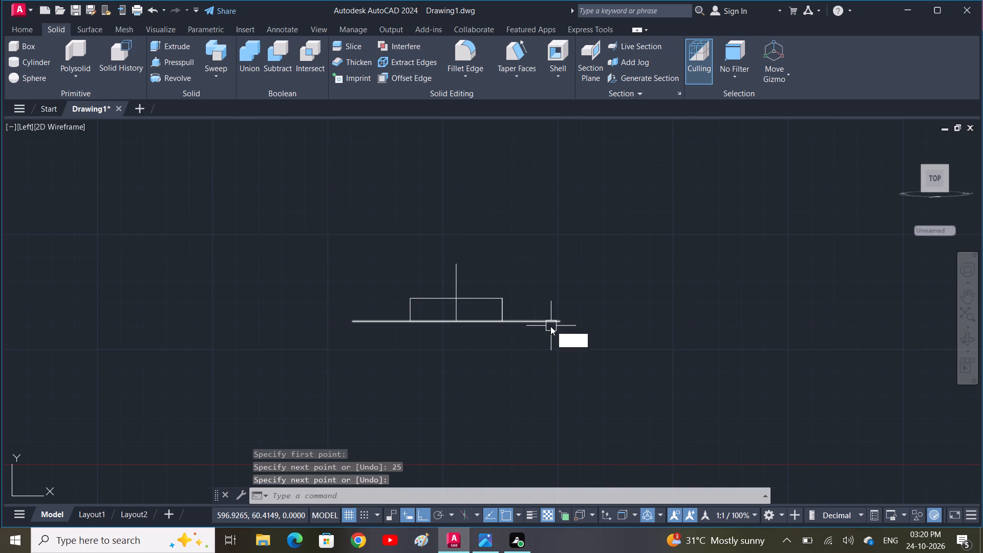
{"action": "key", "text": "space"}
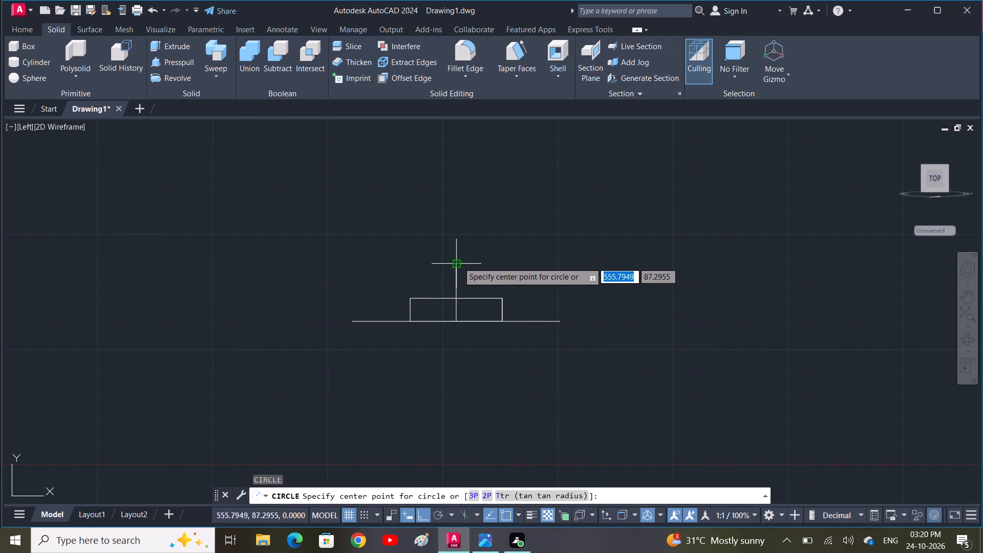
{"action": "left_click", "coordinate": [458, 262]}
{"action": "key", "text": "3"}
{"action": "type", "text": "0"}
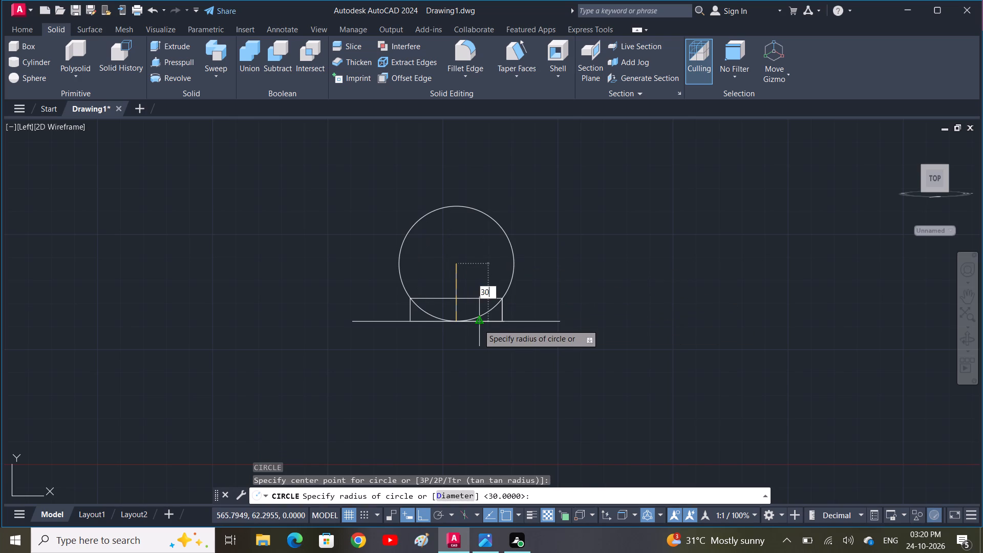
{"action": "key", "text": "space"}
{"action": "key", "text": "space"}
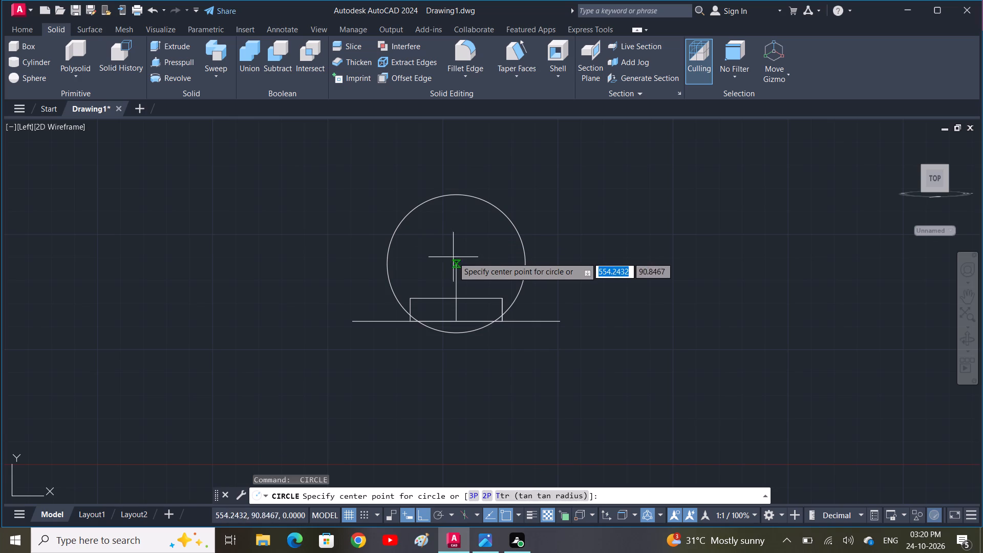
{"action": "left_click", "coordinate": [453, 266]}
{"action": "key", "text": "4"}
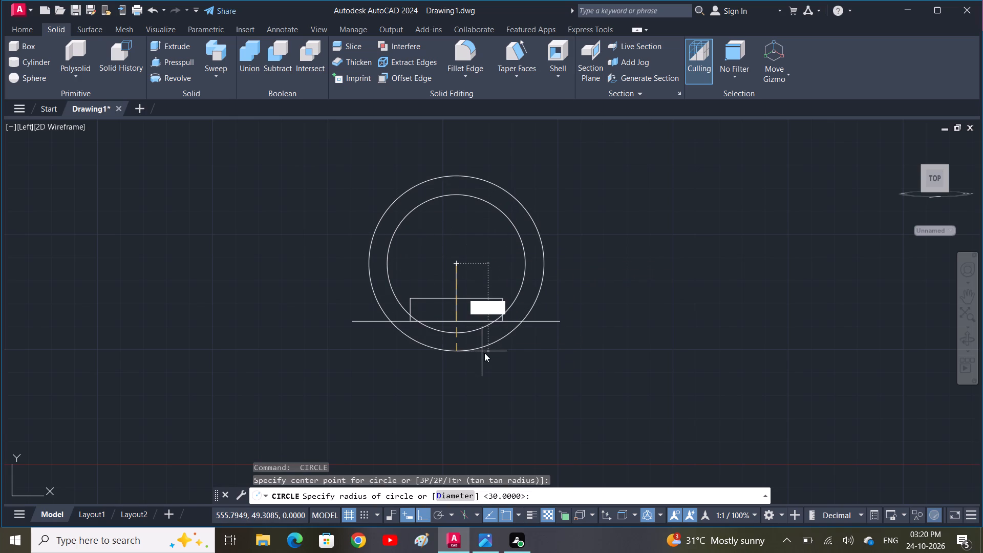
{"action": "key", "text": "0"}
{"action": "key", "text": "space"}
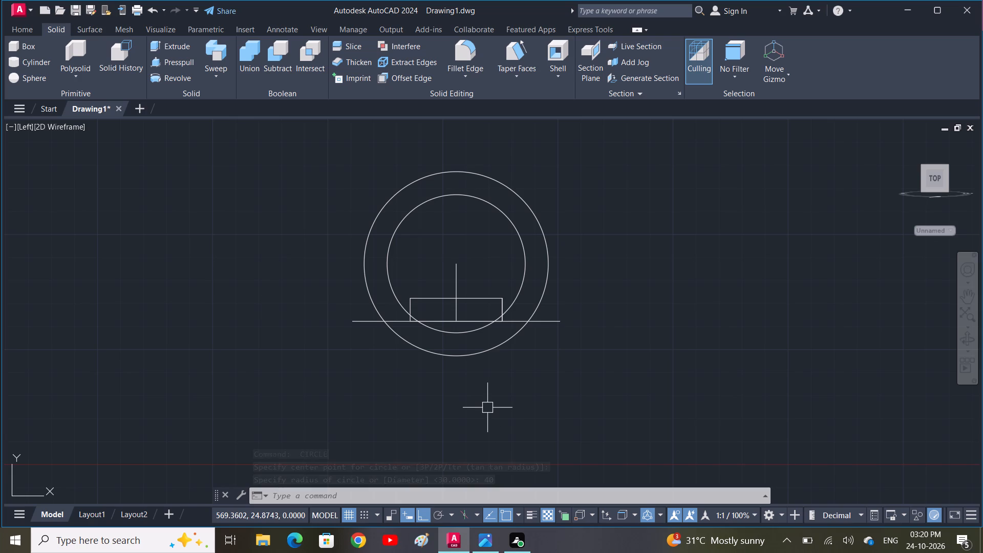
After checking the reference image, draw a vertical line about 41 downward from the left quadrant of the radius 30 circle.
{"action": "left_click", "coordinate": [482, 534]}
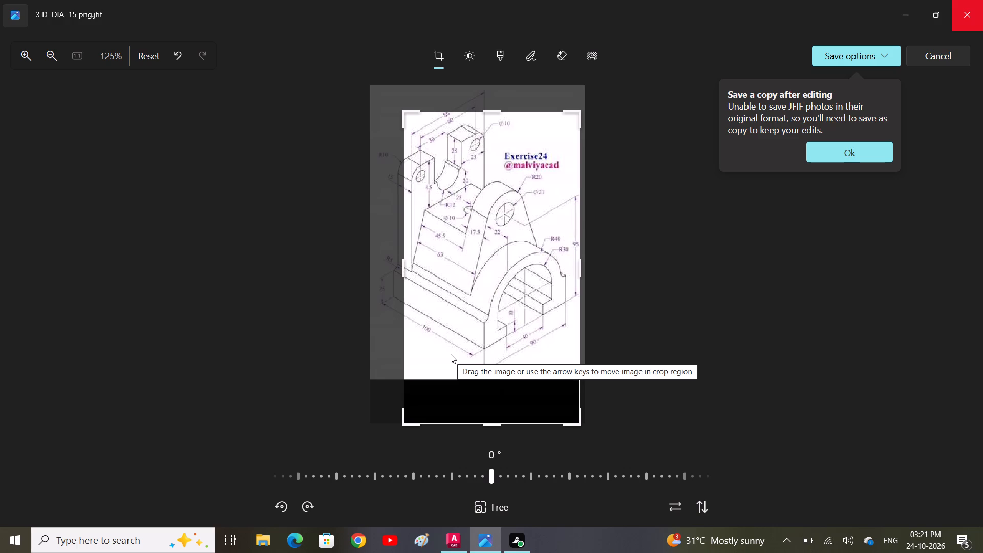
{"action": "left_click", "coordinate": [454, 539]}
{"action": "type", "text": "L"}
{"action": "key", "text": "space"}
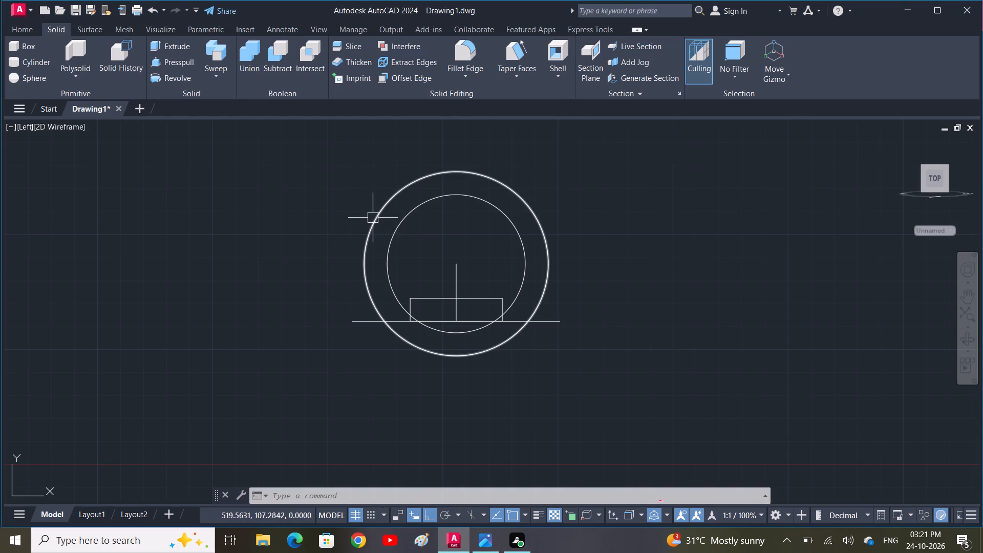
{"action": "left_click", "coordinate": [384, 261]}
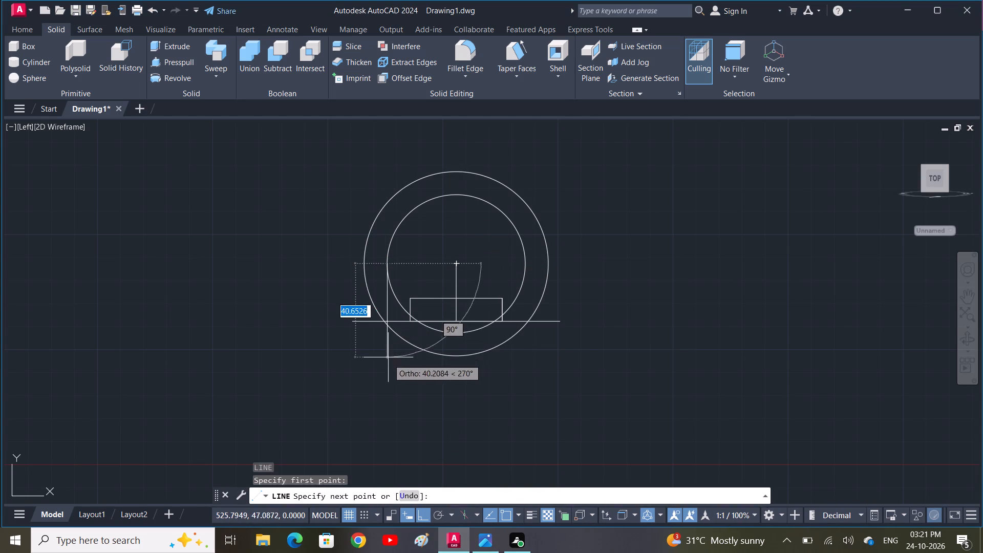
{"action": "left_click", "coordinate": [388, 359]}
{"action": "key", "text": "space"}
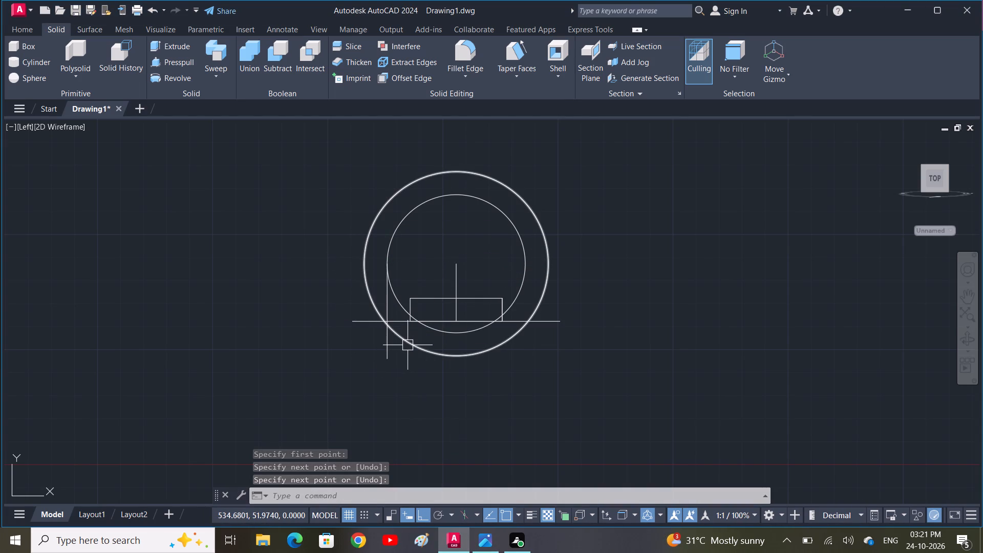
Draw a vertical line about 45 downward from the right quadrant of the radius 30 circle.
{"action": "key", "text": "space"}
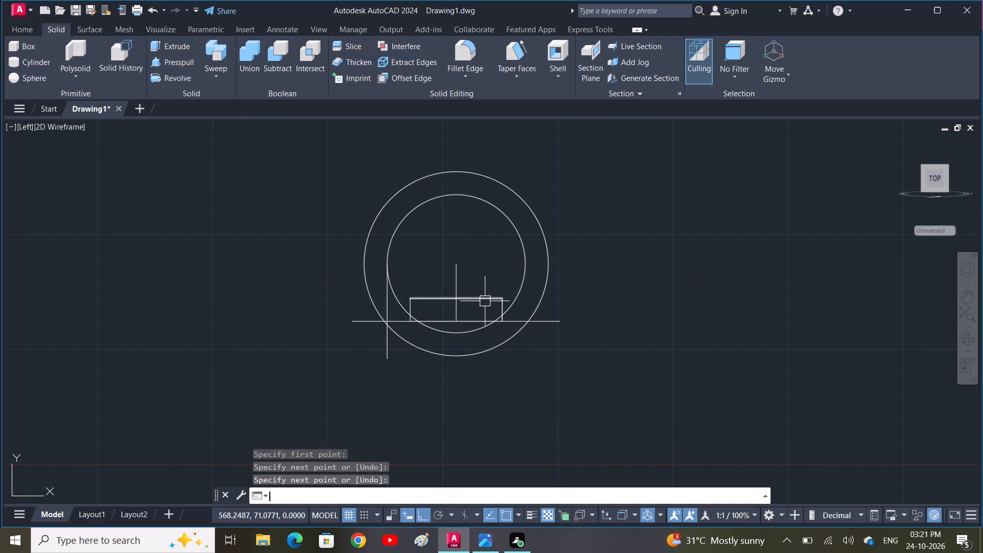
{"action": "left_click", "coordinate": [524, 267]}
{"action": "left_click", "coordinate": [537, 368]}
{"action": "key", "text": "space"}
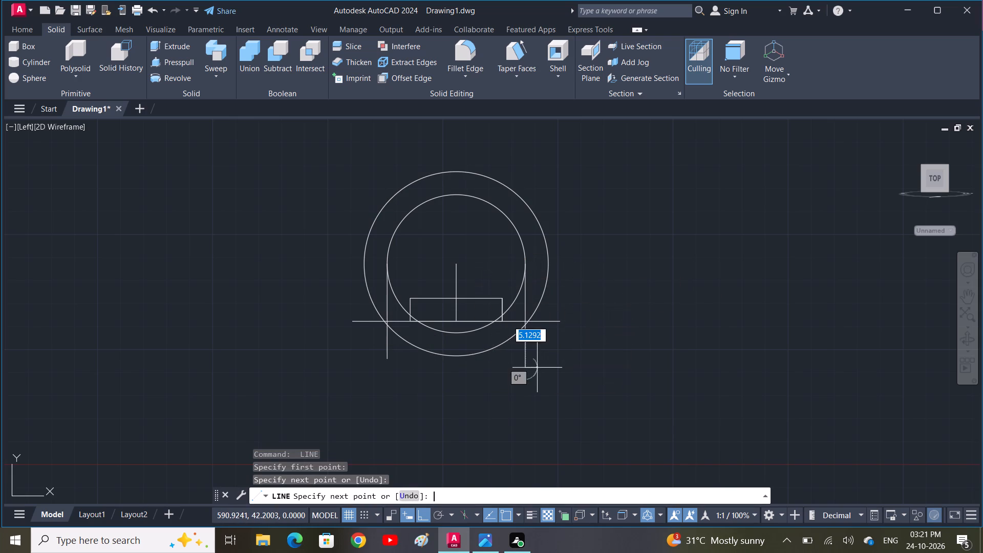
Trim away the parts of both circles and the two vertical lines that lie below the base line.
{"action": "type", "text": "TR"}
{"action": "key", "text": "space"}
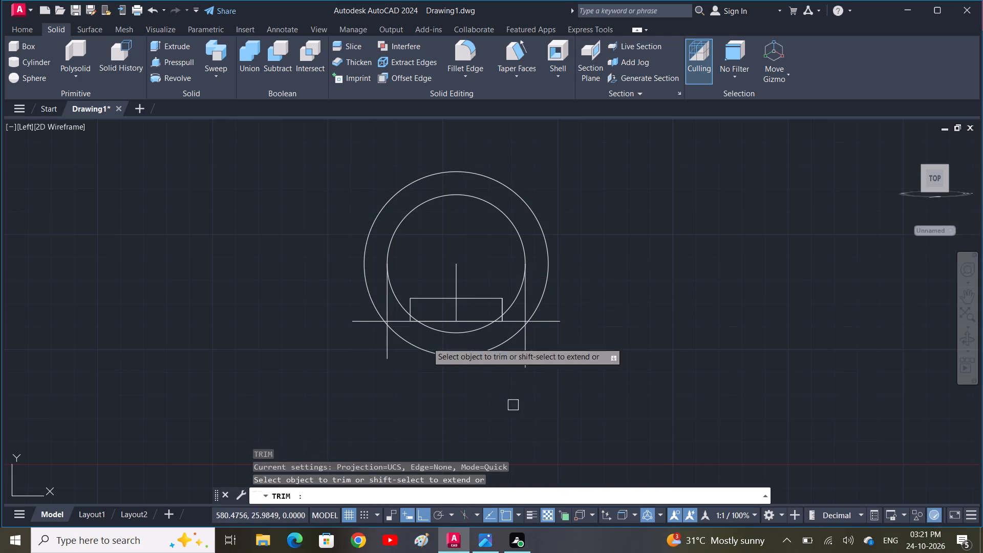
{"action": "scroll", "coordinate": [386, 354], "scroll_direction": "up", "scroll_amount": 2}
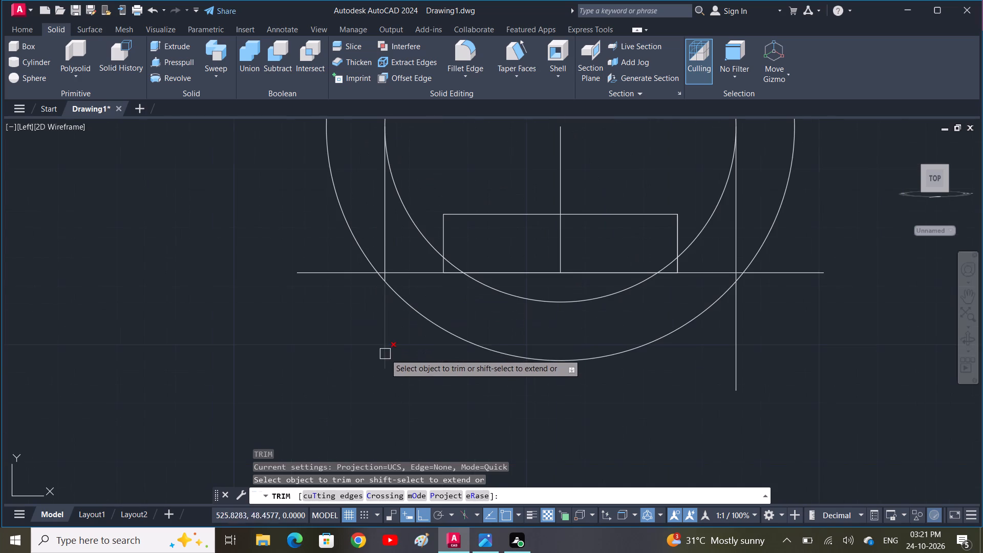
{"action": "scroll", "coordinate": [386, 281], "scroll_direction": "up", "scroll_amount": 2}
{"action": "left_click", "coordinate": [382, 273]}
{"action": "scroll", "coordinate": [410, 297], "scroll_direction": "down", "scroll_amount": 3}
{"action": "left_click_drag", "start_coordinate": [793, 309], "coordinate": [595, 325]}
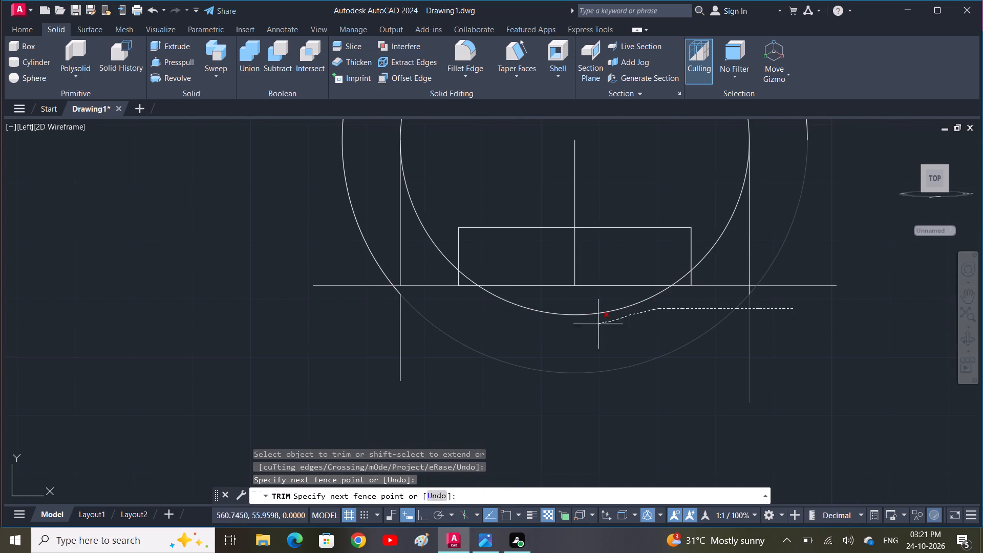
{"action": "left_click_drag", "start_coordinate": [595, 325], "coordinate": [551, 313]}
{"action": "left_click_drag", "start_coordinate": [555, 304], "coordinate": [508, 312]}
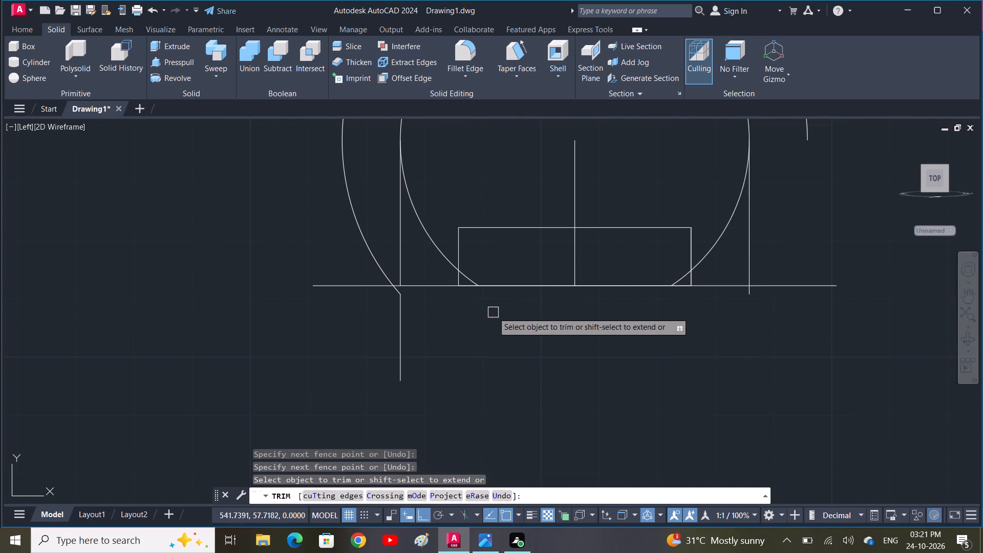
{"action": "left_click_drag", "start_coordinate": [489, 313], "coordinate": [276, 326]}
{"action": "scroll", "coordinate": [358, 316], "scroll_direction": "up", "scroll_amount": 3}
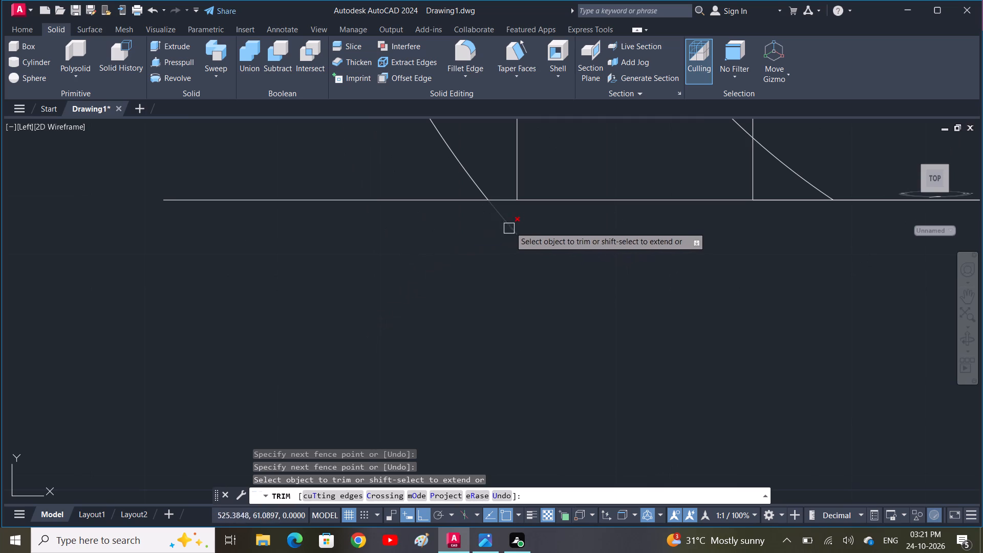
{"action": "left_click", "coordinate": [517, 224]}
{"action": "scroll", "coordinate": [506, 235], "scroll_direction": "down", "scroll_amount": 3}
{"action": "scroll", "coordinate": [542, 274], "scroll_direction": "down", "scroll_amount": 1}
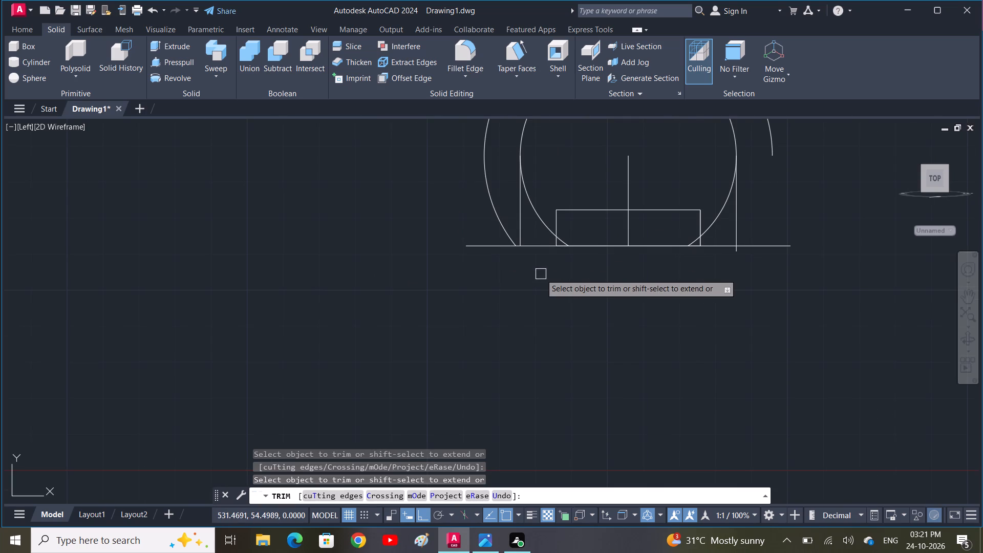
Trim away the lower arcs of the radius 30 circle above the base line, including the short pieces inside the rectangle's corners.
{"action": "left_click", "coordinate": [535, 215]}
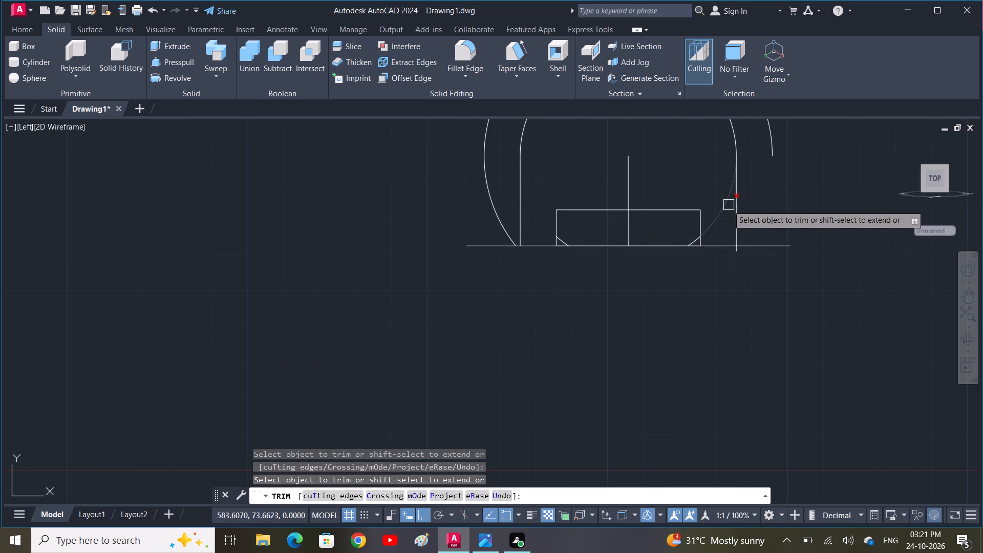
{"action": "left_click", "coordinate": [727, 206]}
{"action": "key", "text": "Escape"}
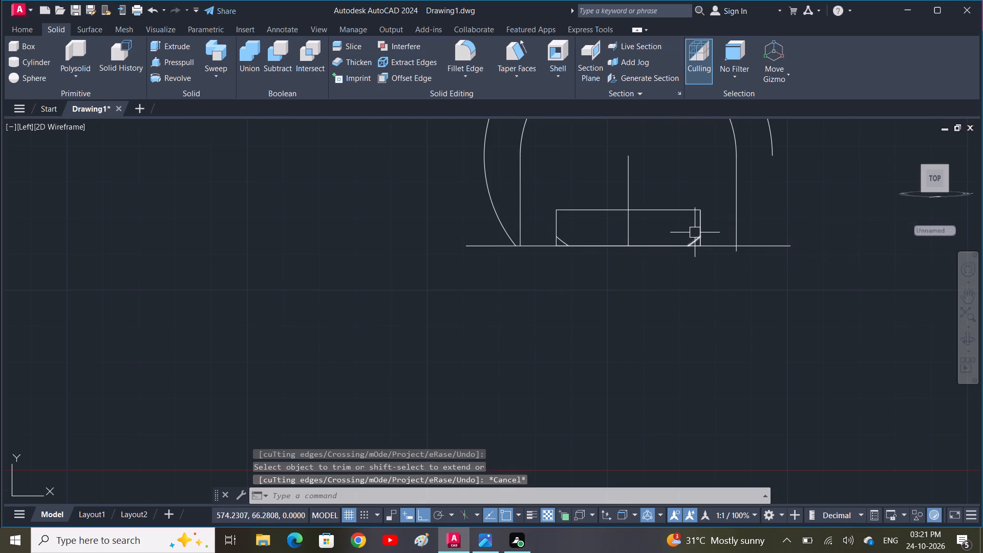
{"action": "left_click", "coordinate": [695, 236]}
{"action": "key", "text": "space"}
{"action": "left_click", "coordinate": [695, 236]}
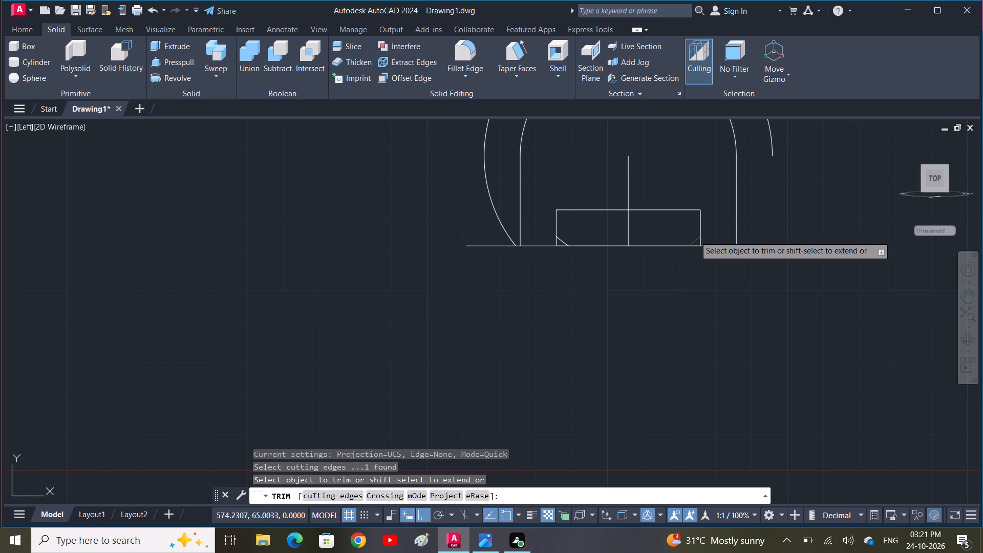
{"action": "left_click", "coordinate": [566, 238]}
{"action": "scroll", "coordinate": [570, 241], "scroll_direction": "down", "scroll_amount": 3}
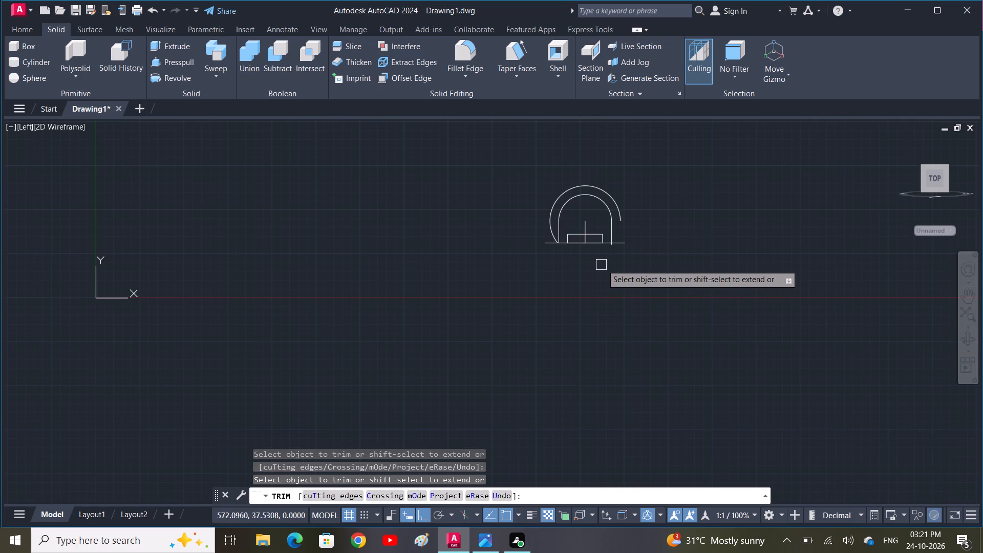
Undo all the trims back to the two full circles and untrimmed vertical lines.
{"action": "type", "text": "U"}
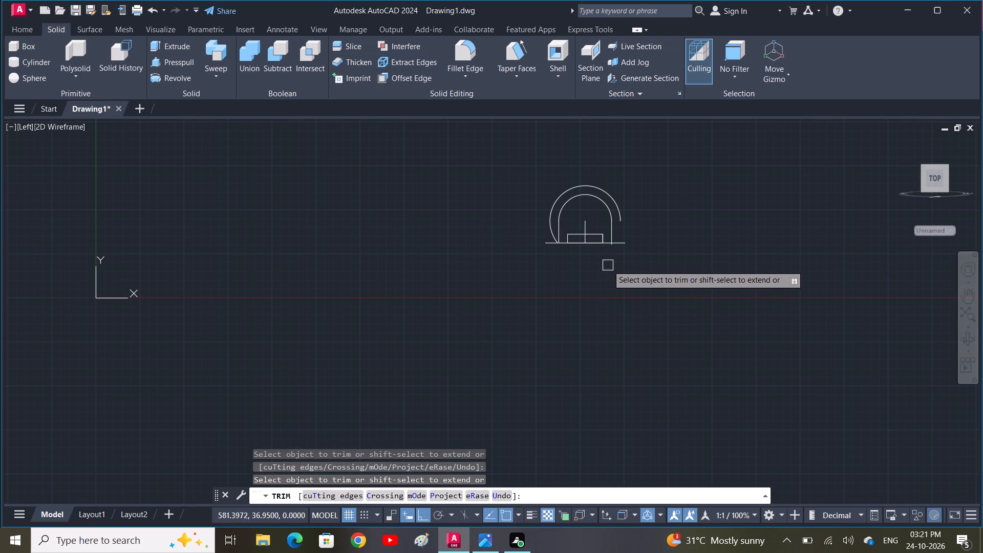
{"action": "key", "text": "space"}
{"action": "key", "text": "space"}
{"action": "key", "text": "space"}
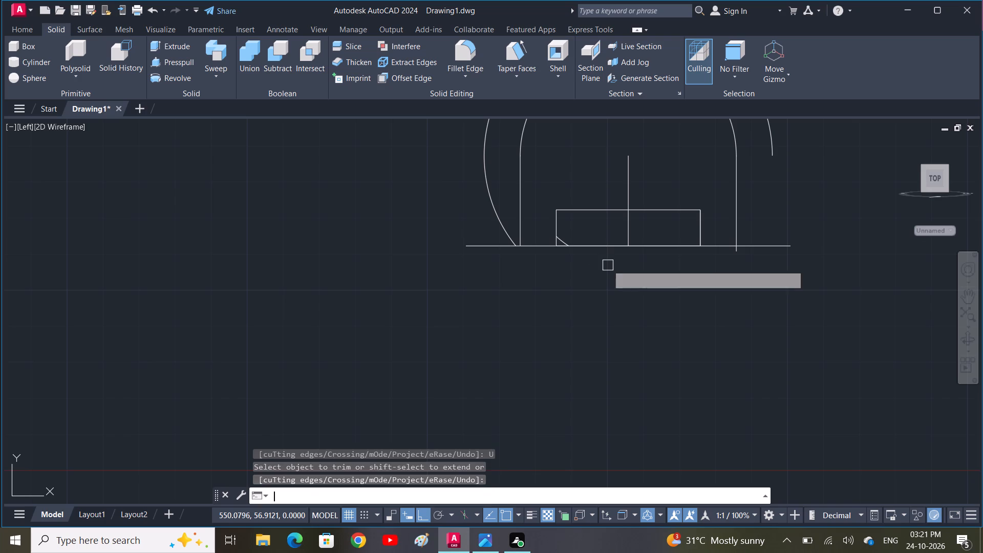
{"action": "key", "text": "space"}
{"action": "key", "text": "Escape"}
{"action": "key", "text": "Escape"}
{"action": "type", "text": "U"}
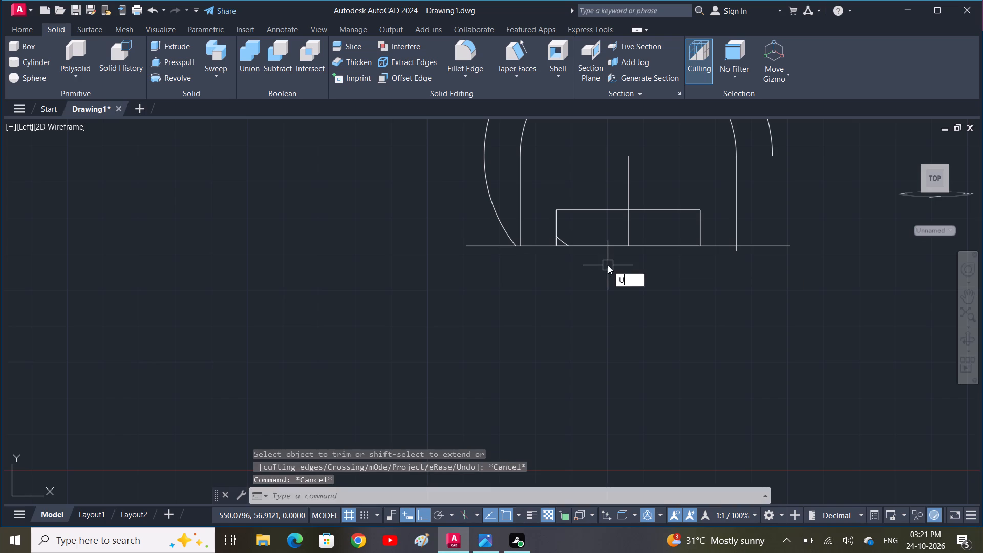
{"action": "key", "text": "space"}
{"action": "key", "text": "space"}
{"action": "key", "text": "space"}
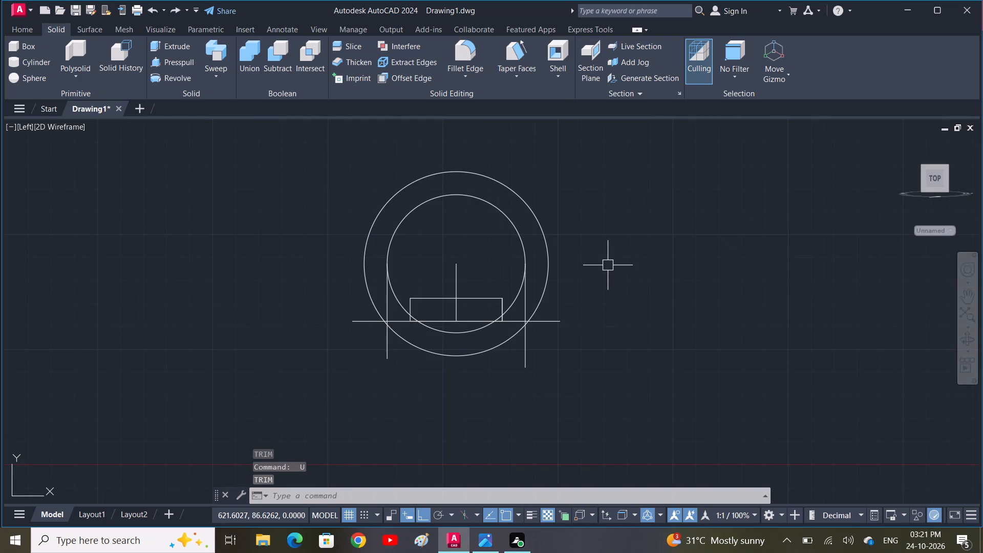
Draw vertical lines downward past the base line from the right and left quadrants of the radius 40 circle.
{"action": "scroll", "coordinate": [564, 356], "scroll_direction": "up", "scroll_amount": 1}
{"action": "type", "text": "L"}
{"action": "key", "text": "space"}
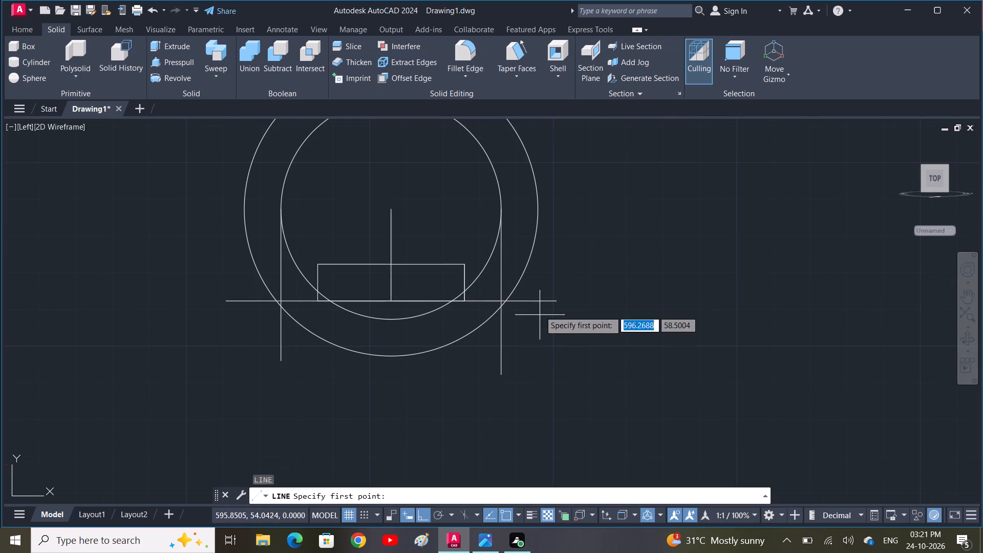
{"action": "left_click", "coordinate": [538, 208]}
{"action": "left_click", "coordinate": [530, 343]}
{"action": "key", "text": "space"}
{"action": "key", "text": "space"}
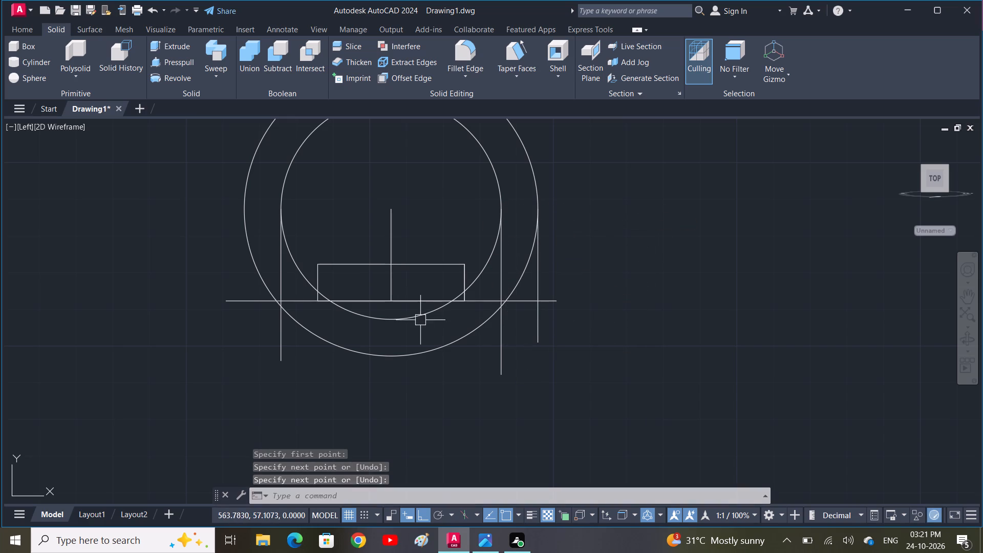
{"action": "left_click", "coordinate": [242, 206]}
{"action": "left_click", "coordinate": [218, 389]}
{"action": "key", "text": "space"}
Trim away the four vertical line ends and the lower arcs of both circles below the base line.
{"action": "type", "text": "TR"}
{"action": "key", "text": "space"}
{"action": "left_click_drag", "start_coordinate": [212, 328], "coordinate": [428, 330]}
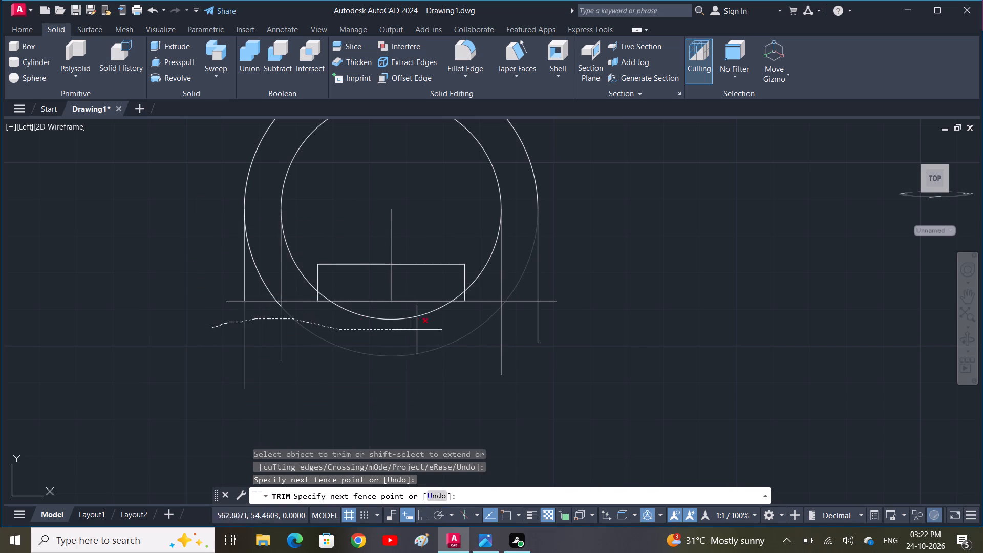
{"action": "left_click_drag", "start_coordinate": [428, 330], "coordinate": [611, 324]}
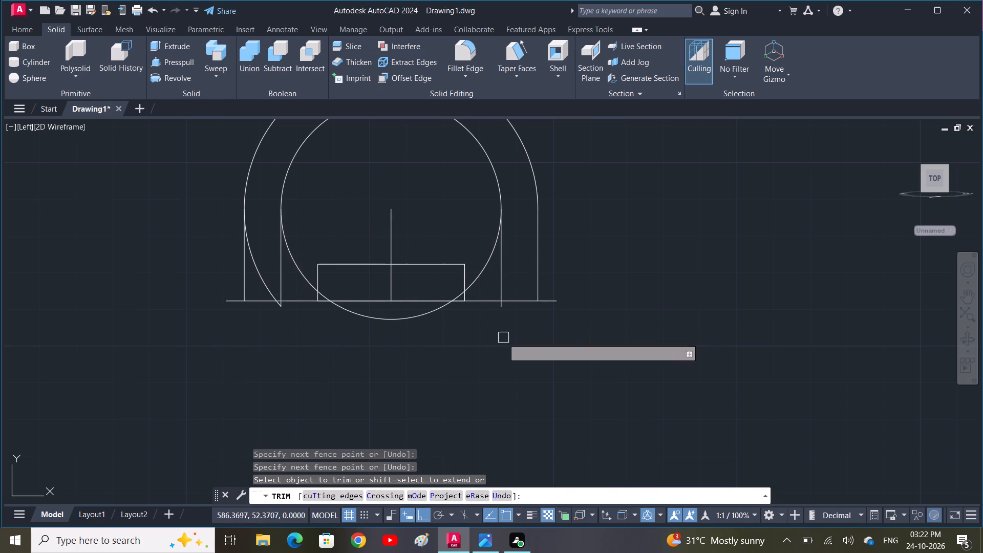
{"action": "left_click", "coordinate": [423, 314]}
{"action": "key", "text": "Escape"}
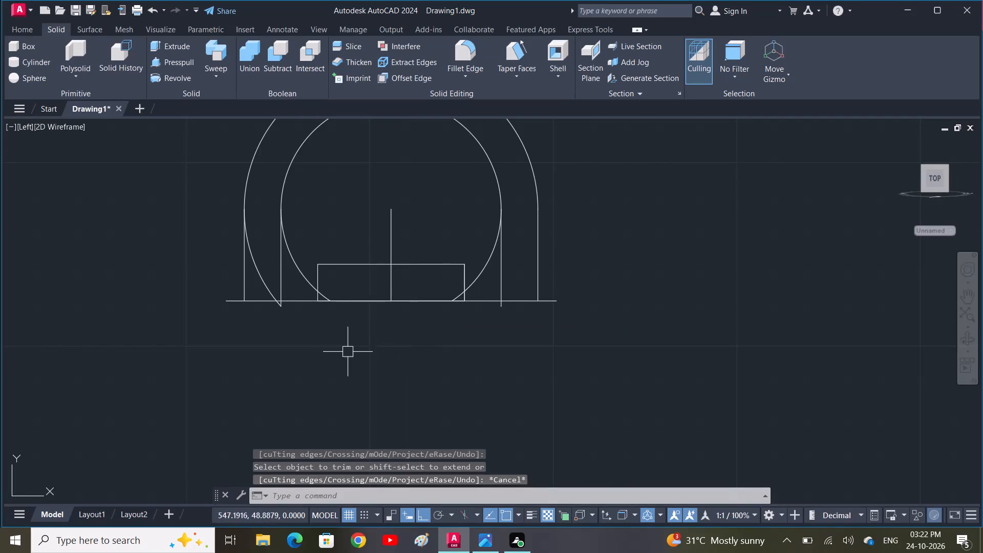
Draw horizontal lines outward from both upper corners of the rectangle, crossing the vertical lines of the radius 30 circle.
{"action": "type", "text": "L"}
{"action": "key", "text": "space"}
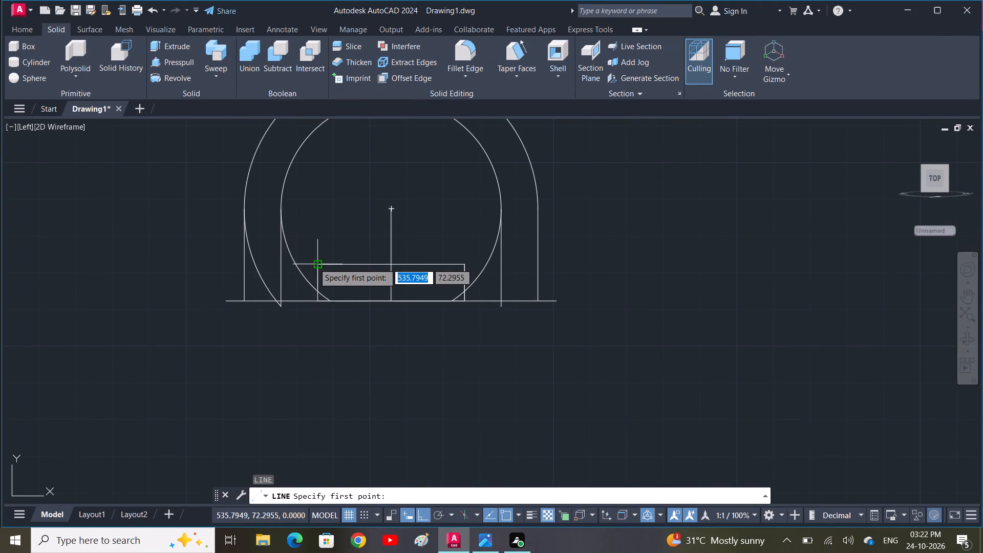
{"action": "left_click", "coordinate": [314, 263]}
{"action": "left_click", "coordinate": [272, 266]}
{"action": "key", "text": "space"}
{"action": "key", "text": "space"}
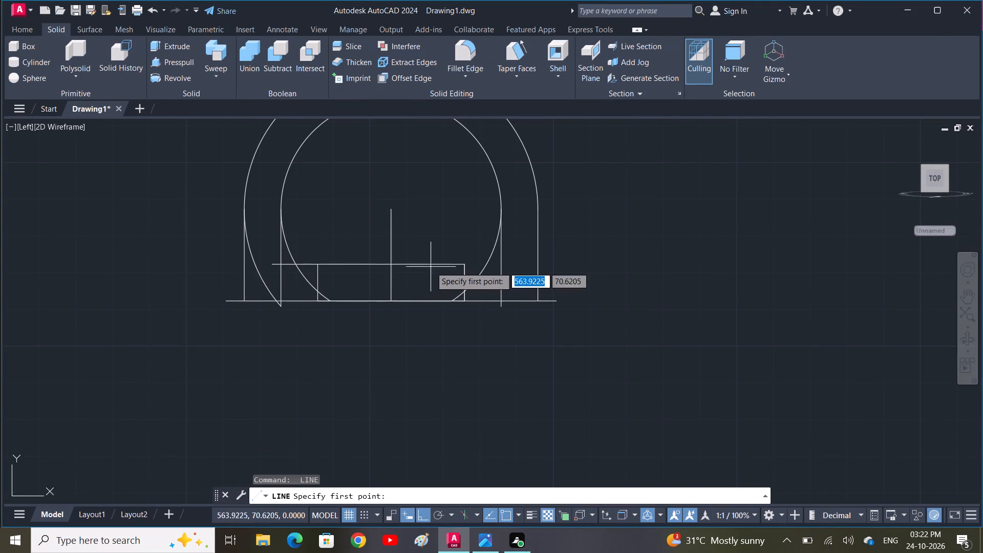
{"action": "left_click", "coordinate": [466, 262]}
{"action": "left_click", "coordinate": [515, 265]}
{"action": "key", "text": "space"}
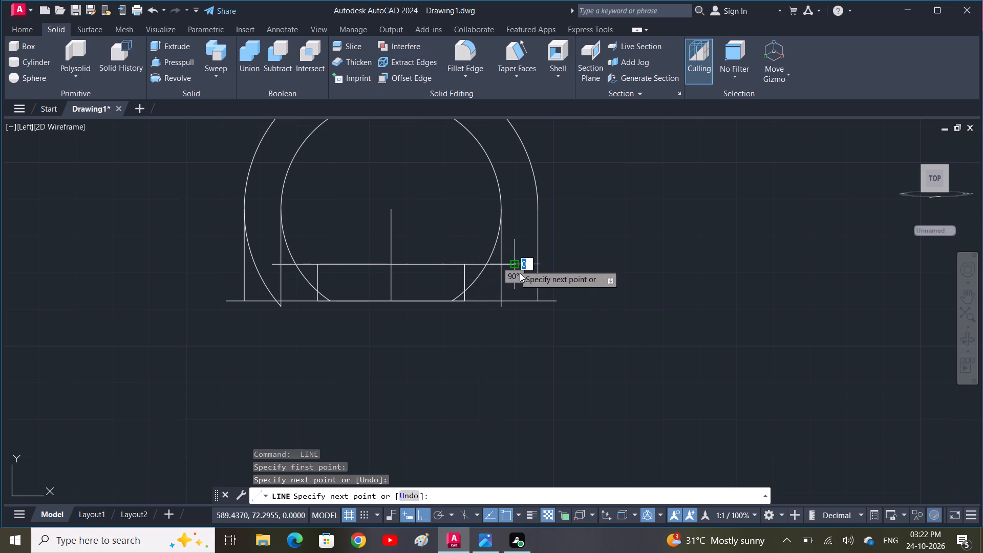
Draw short horizontal lines joining the radius 40 and radius 30 quadrants on the right and left sides.
{"action": "key", "text": "space"}
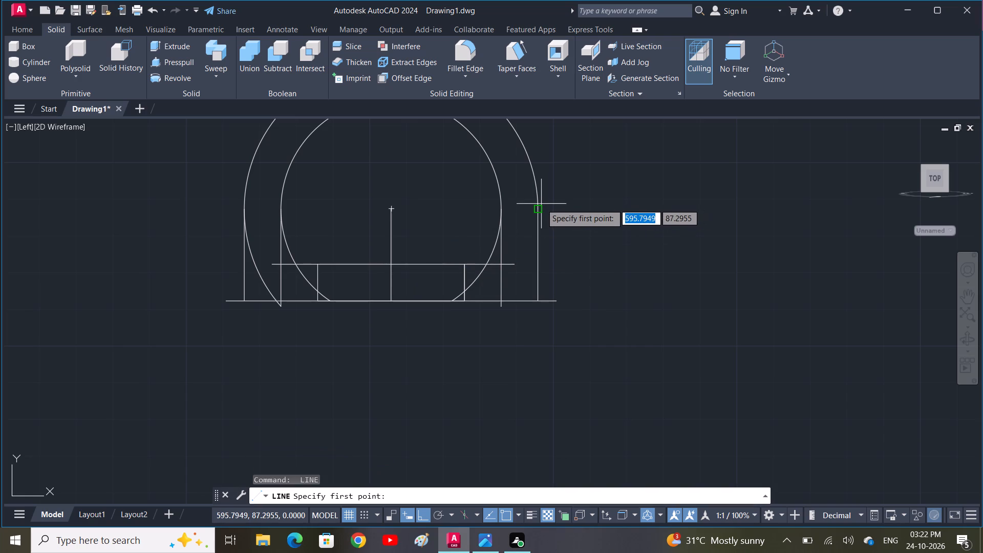
{"action": "left_click", "coordinate": [538, 211]}
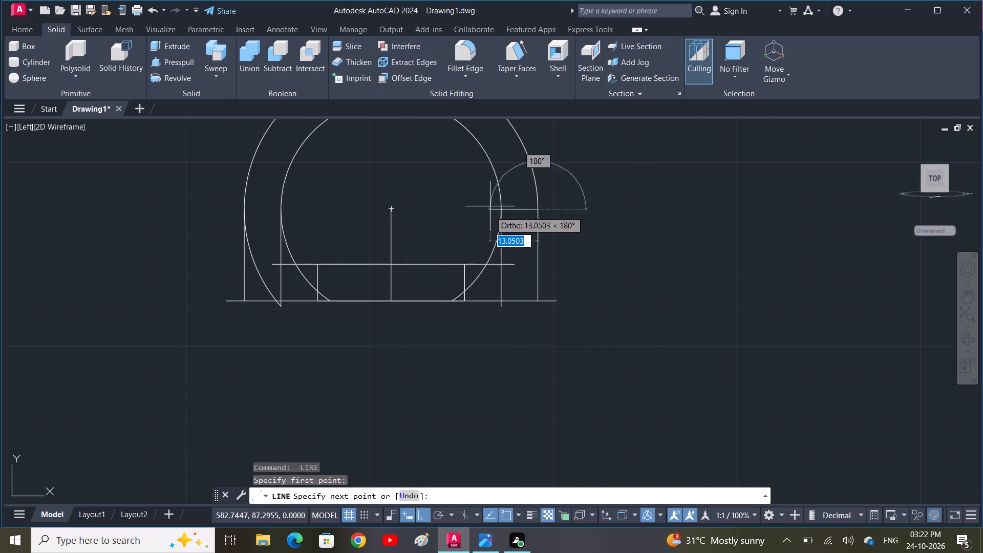
{"action": "left_click", "coordinate": [502, 206]}
{"action": "key", "text": "space"}
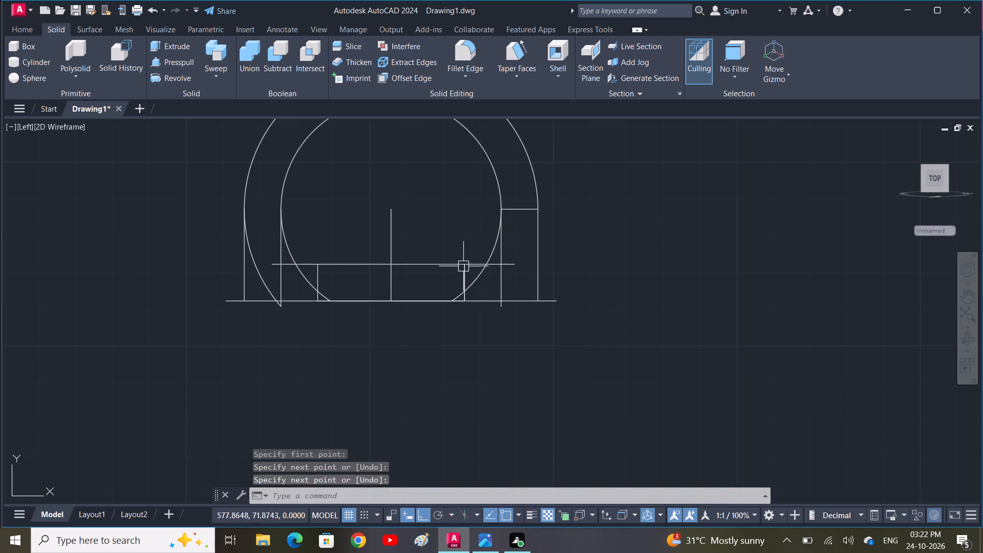
{"action": "key", "text": "space"}
{"action": "left_click", "coordinate": [245, 208]}
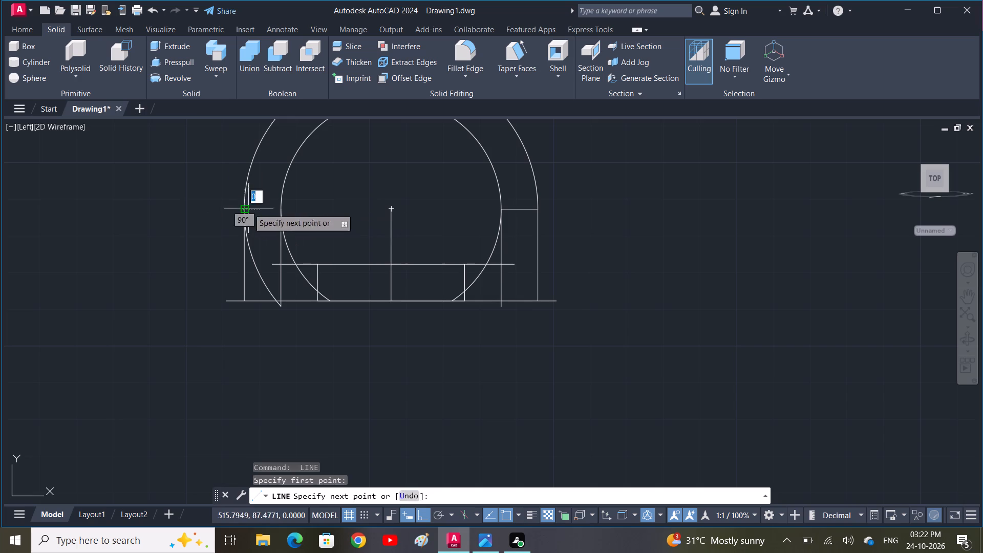
{"action": "left_click", "coordinate": [281, 204]}
{"action": "key", "text": "space"}
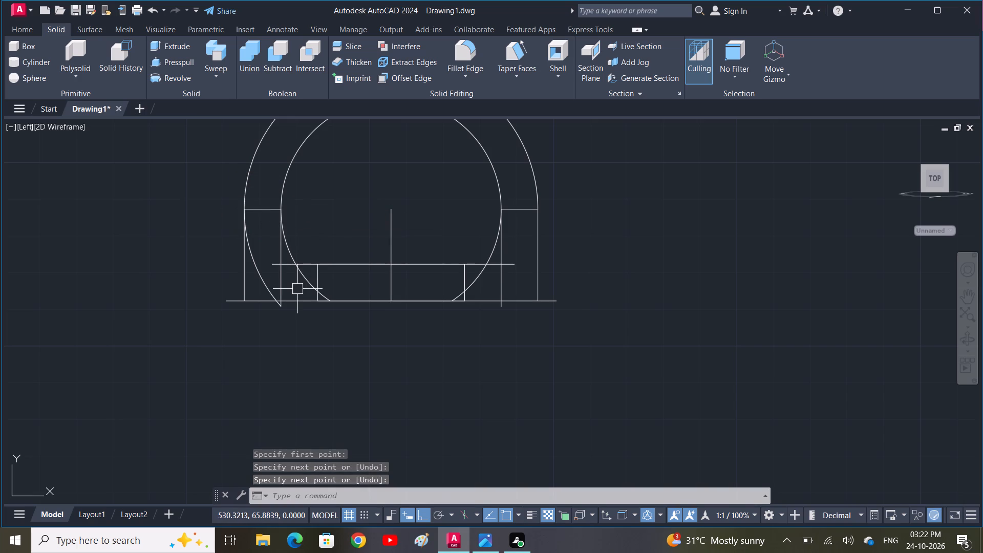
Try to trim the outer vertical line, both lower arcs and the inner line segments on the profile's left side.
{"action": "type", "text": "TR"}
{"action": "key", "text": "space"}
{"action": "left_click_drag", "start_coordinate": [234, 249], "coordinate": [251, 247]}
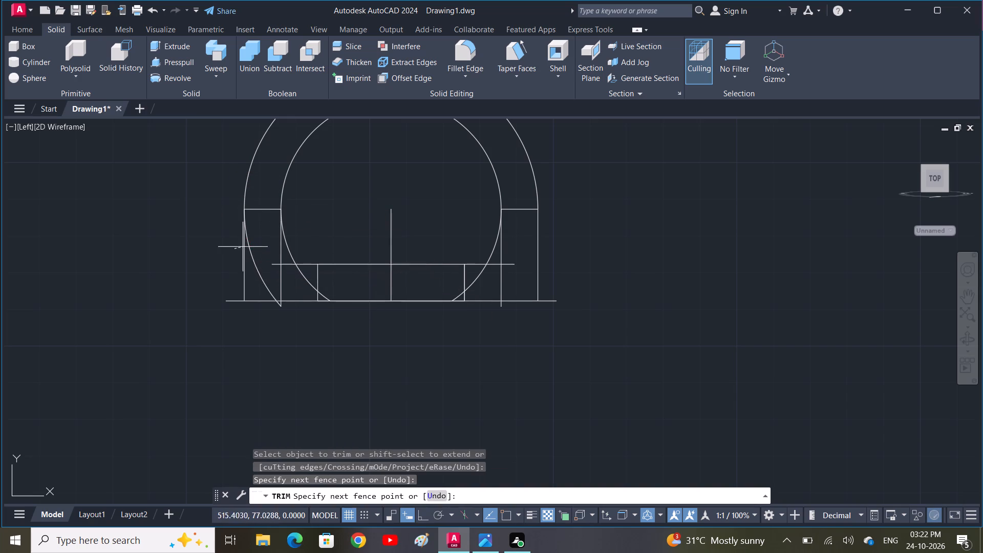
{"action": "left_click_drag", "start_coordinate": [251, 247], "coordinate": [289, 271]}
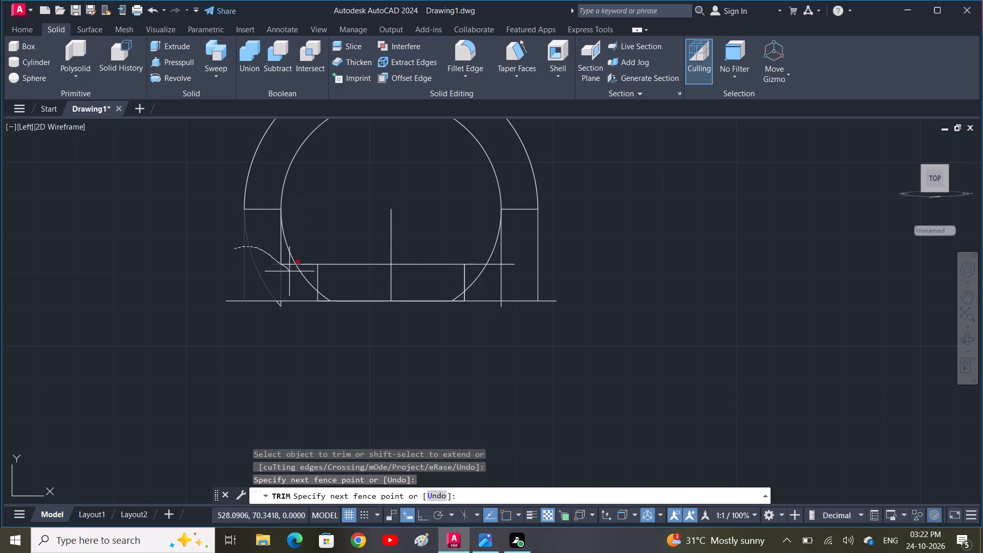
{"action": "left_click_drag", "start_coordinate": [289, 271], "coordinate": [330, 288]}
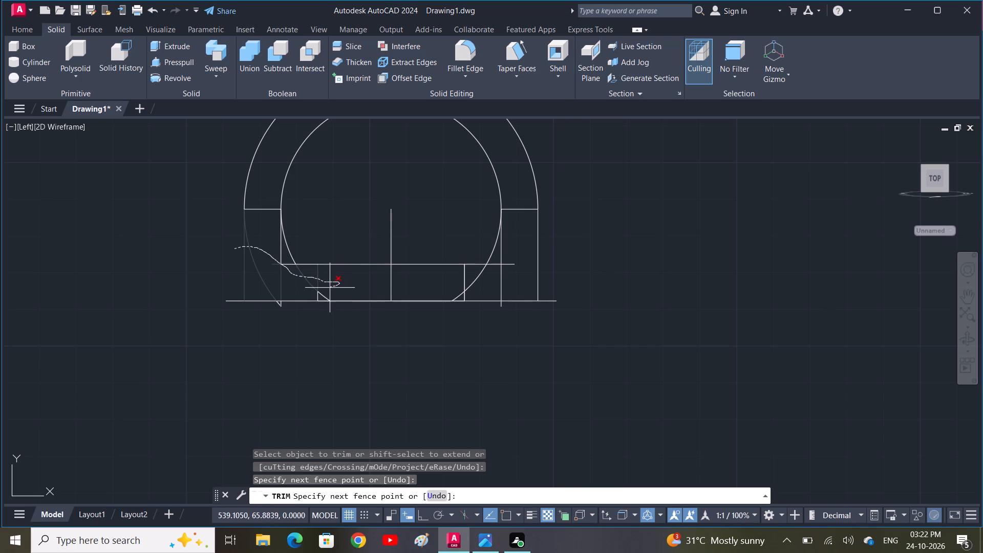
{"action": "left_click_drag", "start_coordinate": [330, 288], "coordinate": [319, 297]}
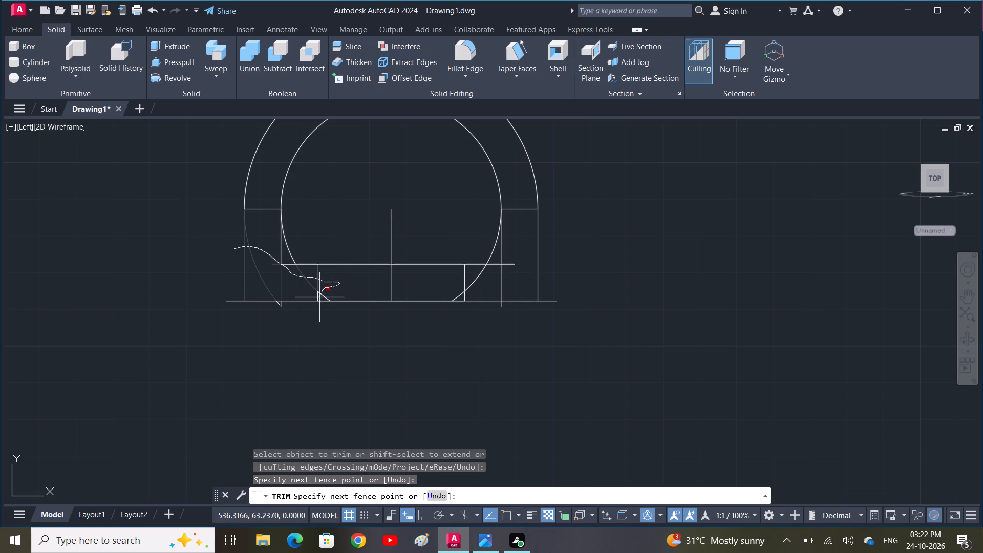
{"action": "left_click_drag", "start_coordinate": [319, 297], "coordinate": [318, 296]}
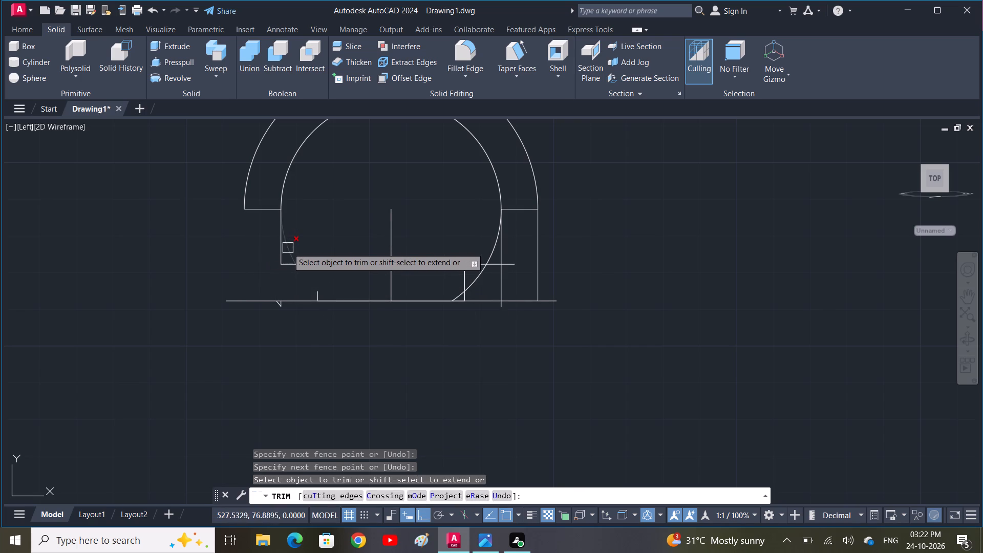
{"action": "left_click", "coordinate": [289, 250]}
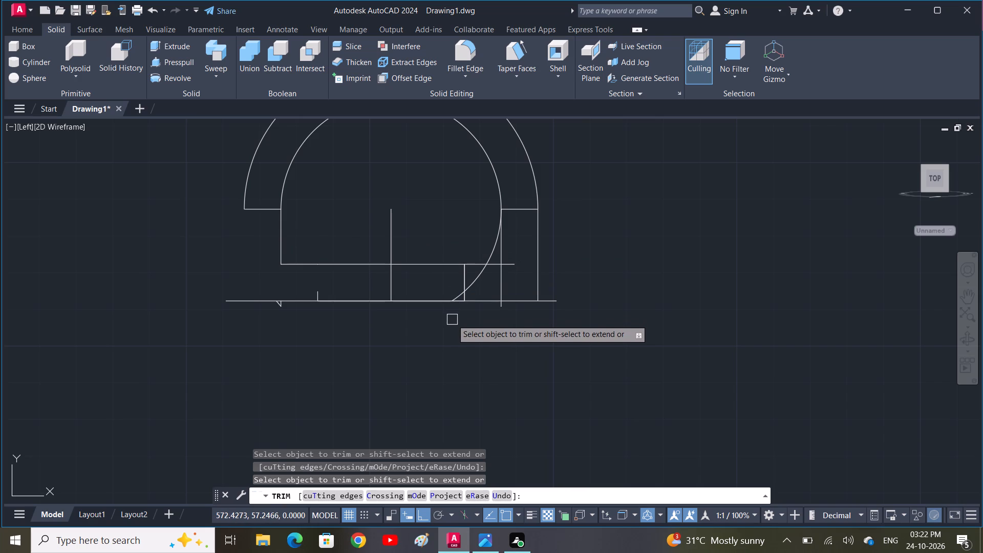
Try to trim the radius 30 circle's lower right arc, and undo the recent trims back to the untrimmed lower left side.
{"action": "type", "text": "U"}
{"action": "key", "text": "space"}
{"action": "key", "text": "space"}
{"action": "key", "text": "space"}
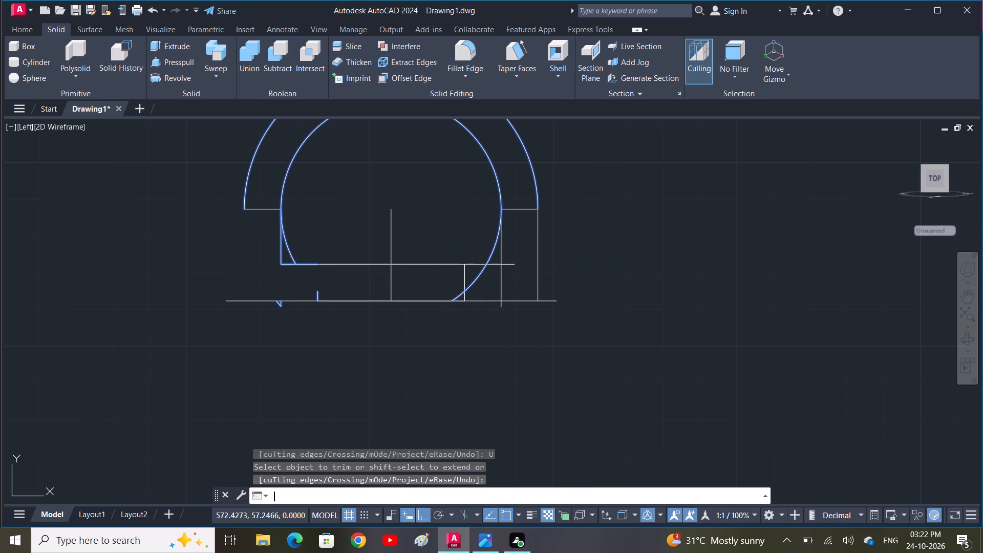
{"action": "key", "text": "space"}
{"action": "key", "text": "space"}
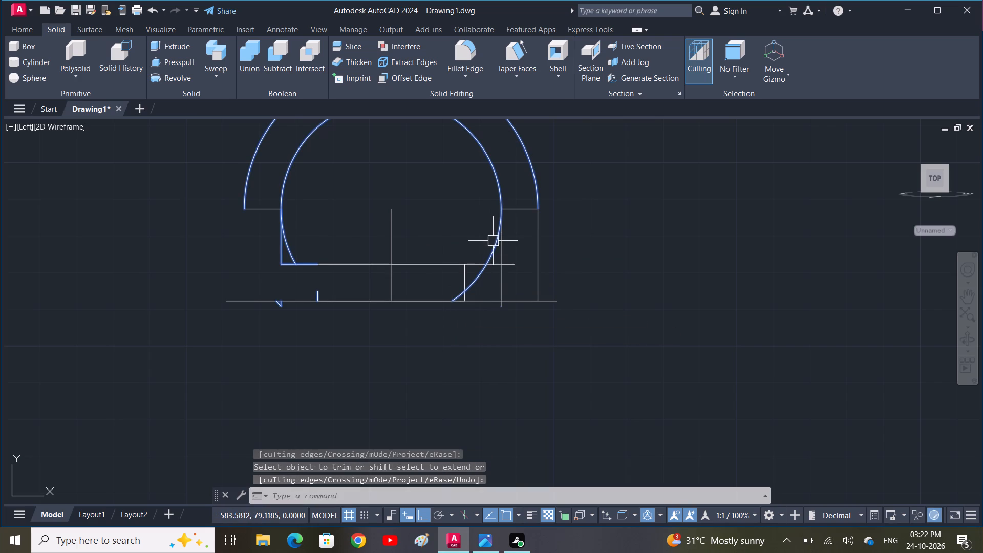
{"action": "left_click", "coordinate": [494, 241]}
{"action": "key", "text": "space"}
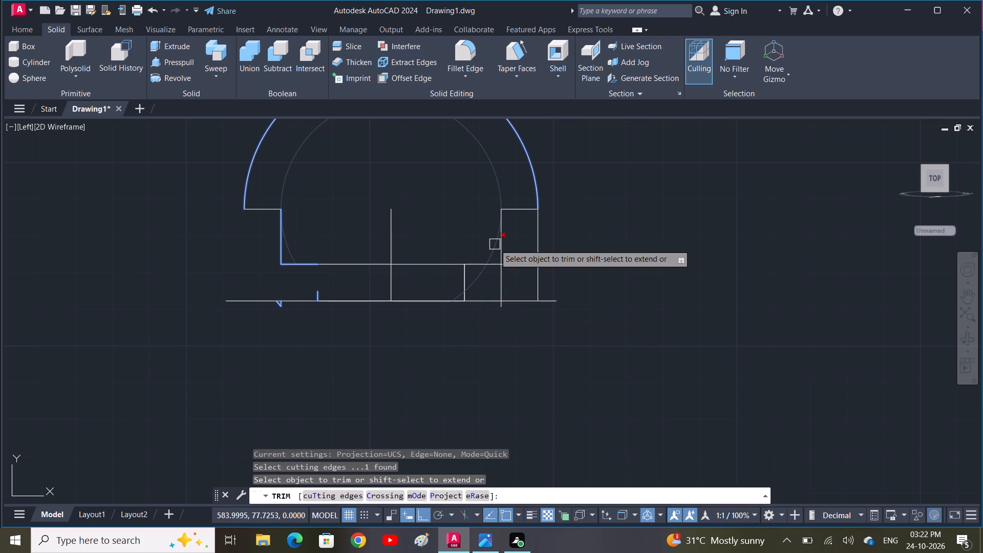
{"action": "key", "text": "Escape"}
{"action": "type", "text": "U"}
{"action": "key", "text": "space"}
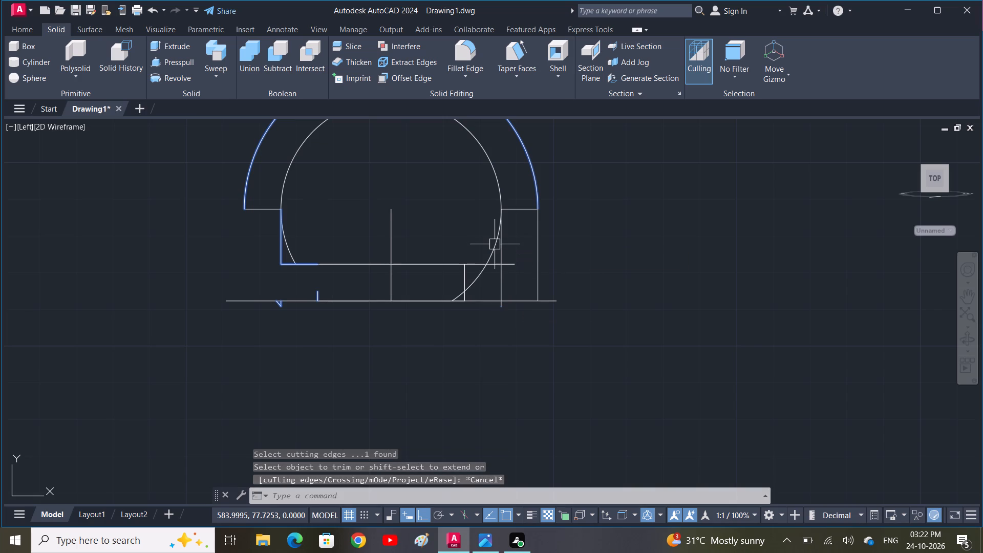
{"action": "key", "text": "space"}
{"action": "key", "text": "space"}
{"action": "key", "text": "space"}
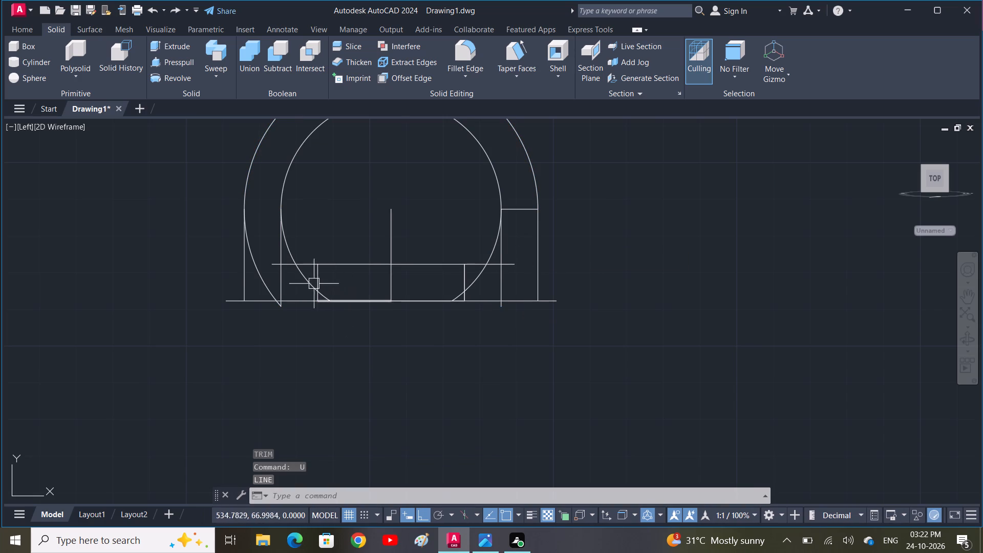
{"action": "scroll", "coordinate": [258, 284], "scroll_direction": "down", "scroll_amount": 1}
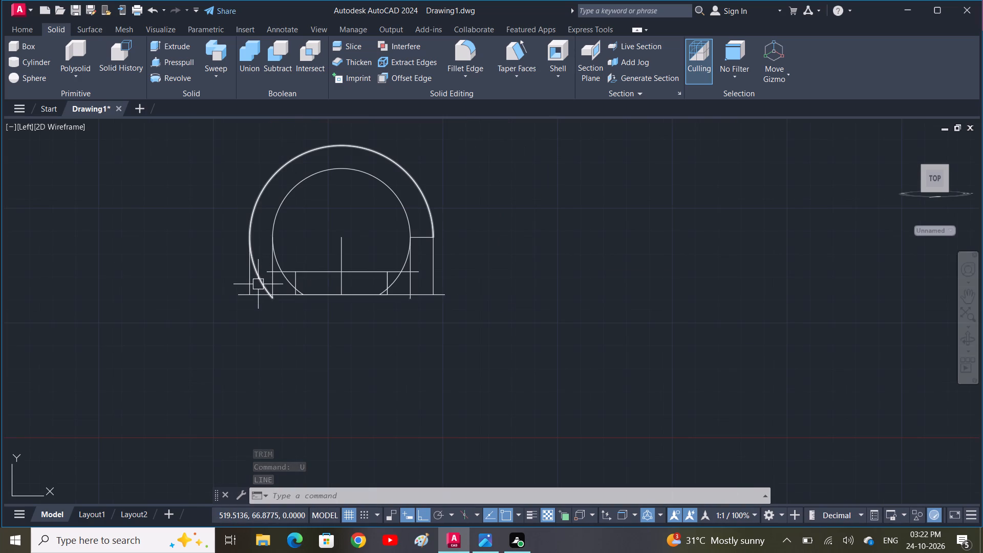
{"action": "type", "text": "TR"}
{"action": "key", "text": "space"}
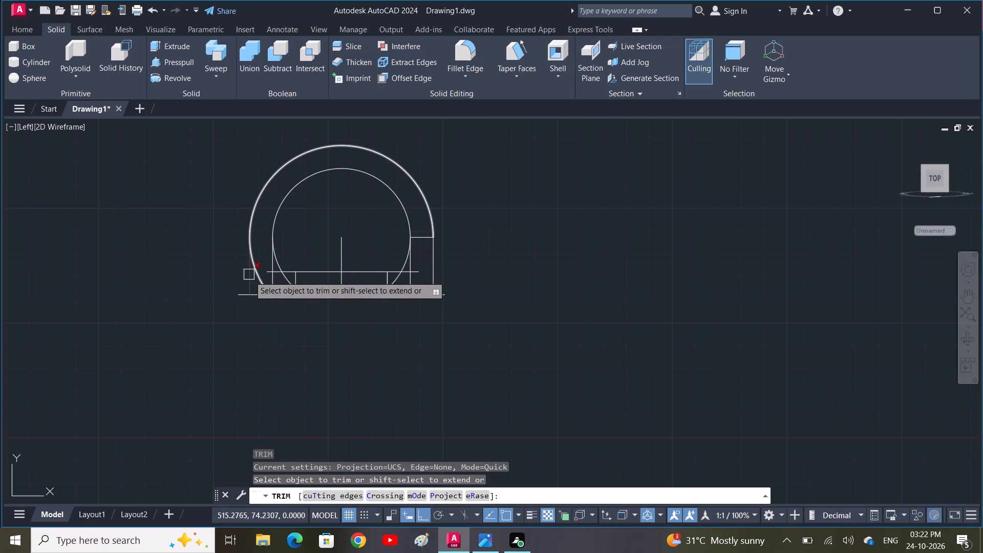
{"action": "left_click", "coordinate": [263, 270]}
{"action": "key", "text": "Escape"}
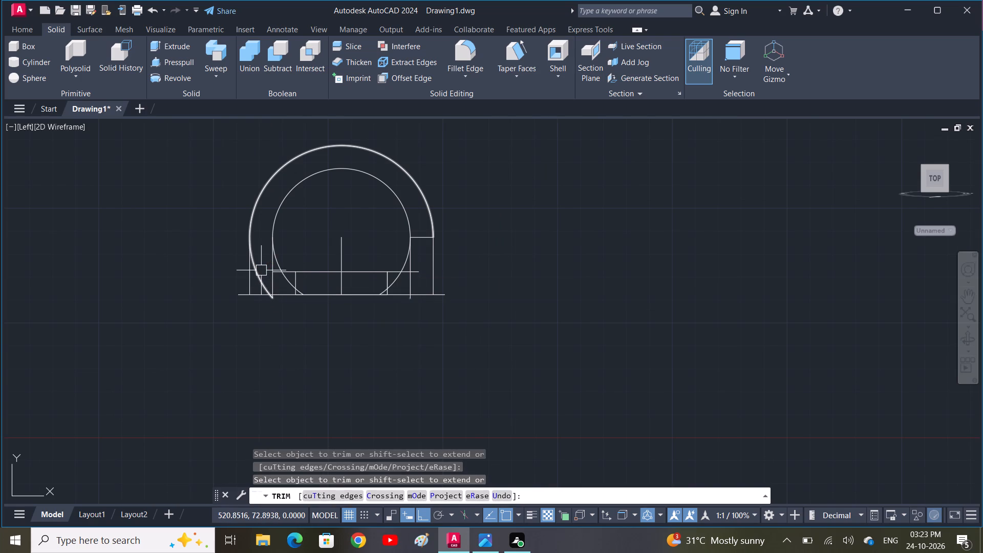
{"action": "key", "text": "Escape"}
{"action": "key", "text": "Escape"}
Draw a short horizontal line joining the left quadrants of the radius 30 and radius 40 circles.
{"action": "type", "text": "L"}
{"action": "key", "text": "space"}
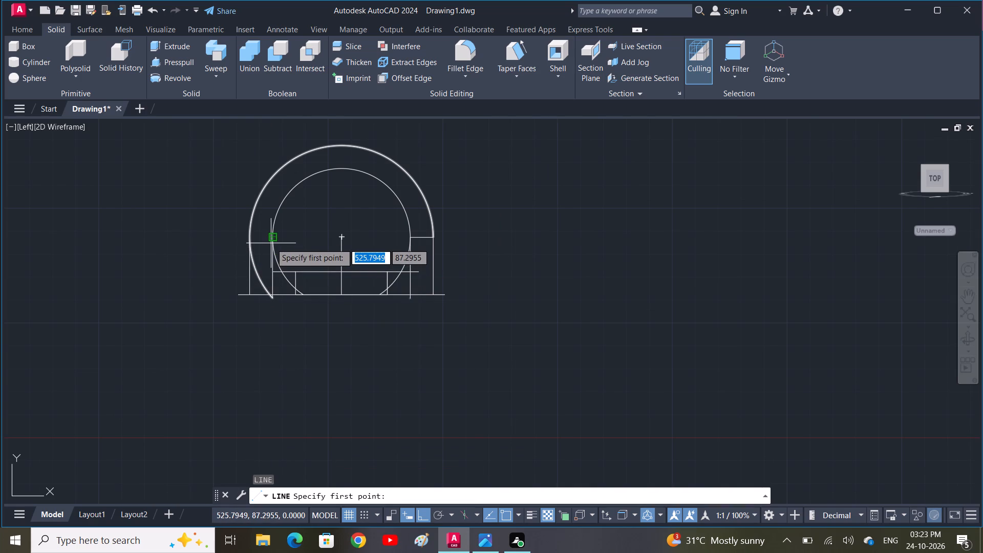
{"action": "left_click", "coordinate": [271, 238]}
{"action": "left_click", "coordinate": [244, 237]}
{"action": "key", "text": "space"}
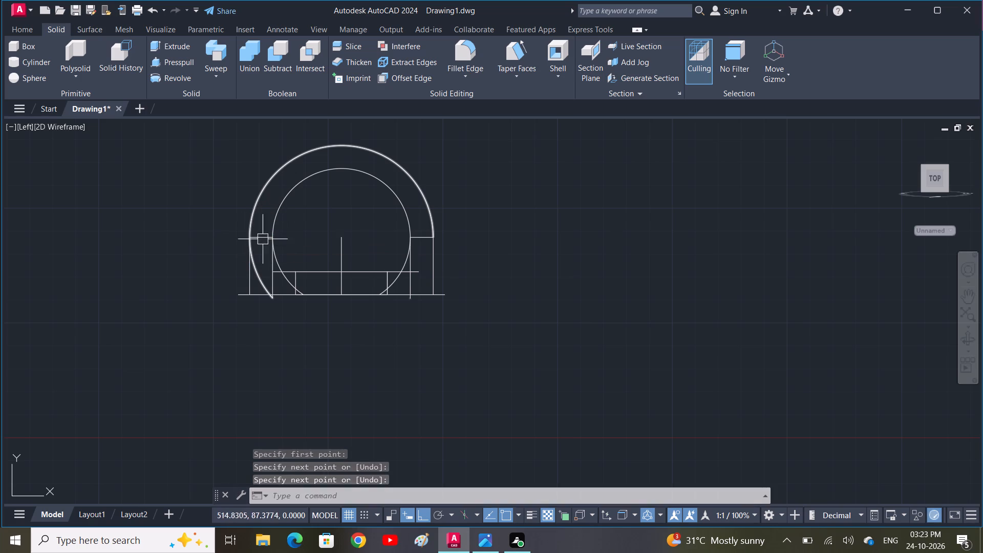
{"action": "key", "text": "space"}
{"action": "key", "text": "Escape"}
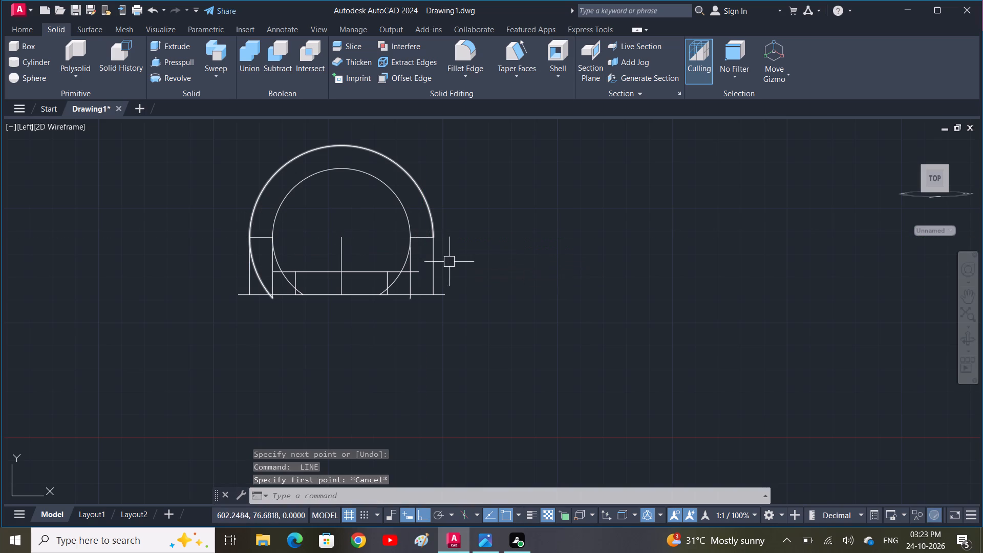
Trim away the right outer vertical line, the inner vertical below the rectangle's top edge, the overhanging horizontal end and the lower right inner arc.
{"action": "type", "text": "TR"}
{"action": "key", "text": "space"}
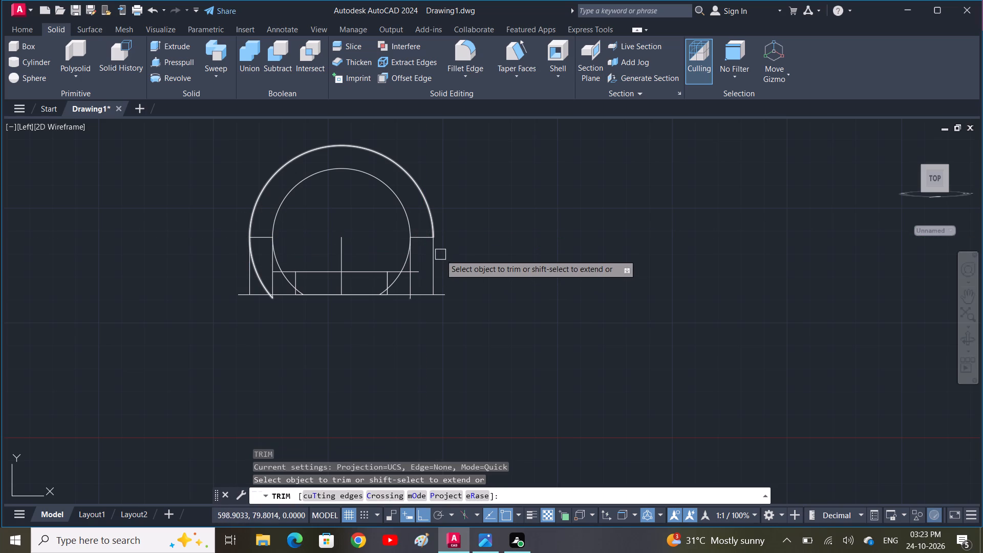
{"action": "left_click_drag", "start_coordinate": [440, 253], "coordinate": [411, 265]}
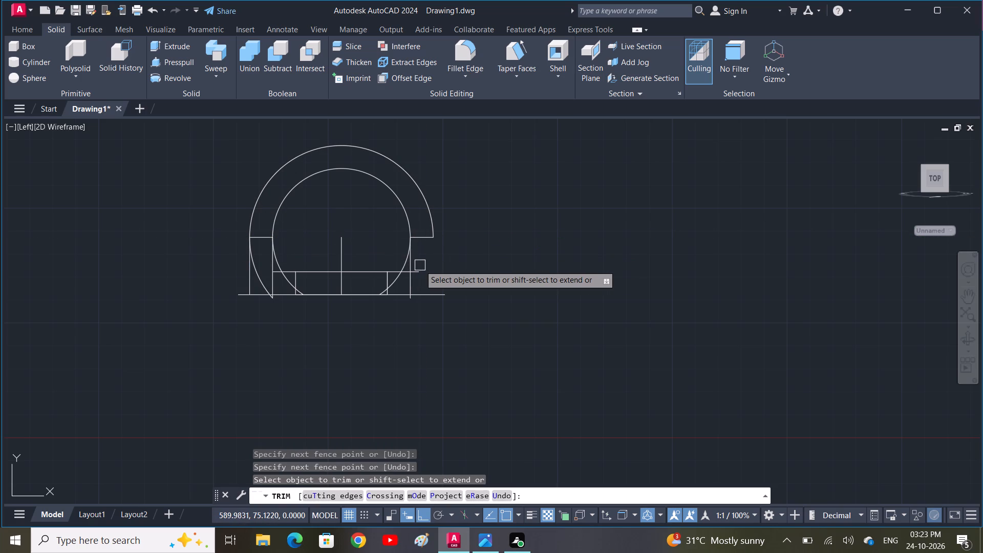
{"action": "scroll", "coordinate": [417, 267], "scroll_direction": "up", "scroll_amount": 2}
{"action": "left_click_drag", "start_coordinate": [417, 267], "coordinate": [380, 311]}
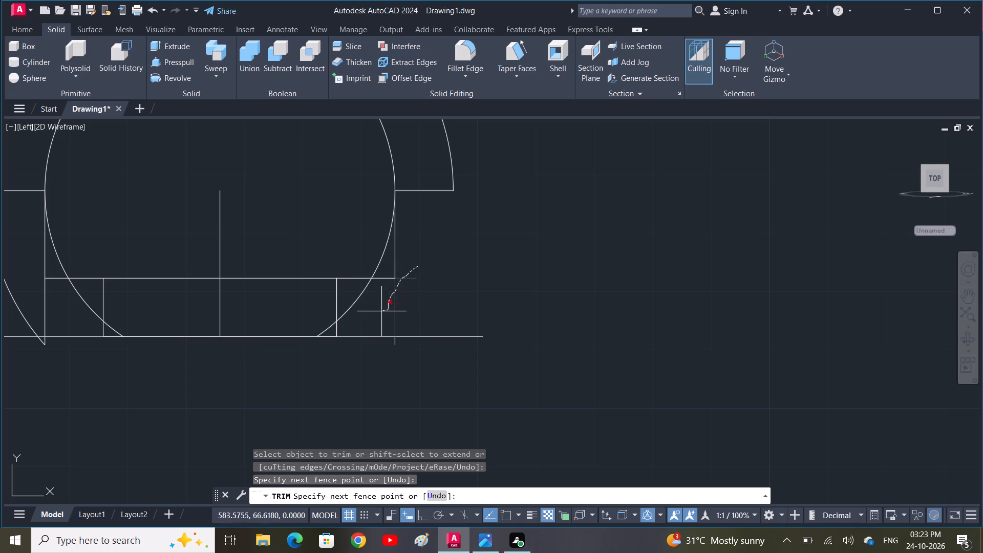
{"action": "left_click_drag", "start_coordinate": [380, 311], "coordinate": [378, 313]}
{"action": "left_click_drag", "start_coordinate": [372, 308], "coordinate": [355, 287]}
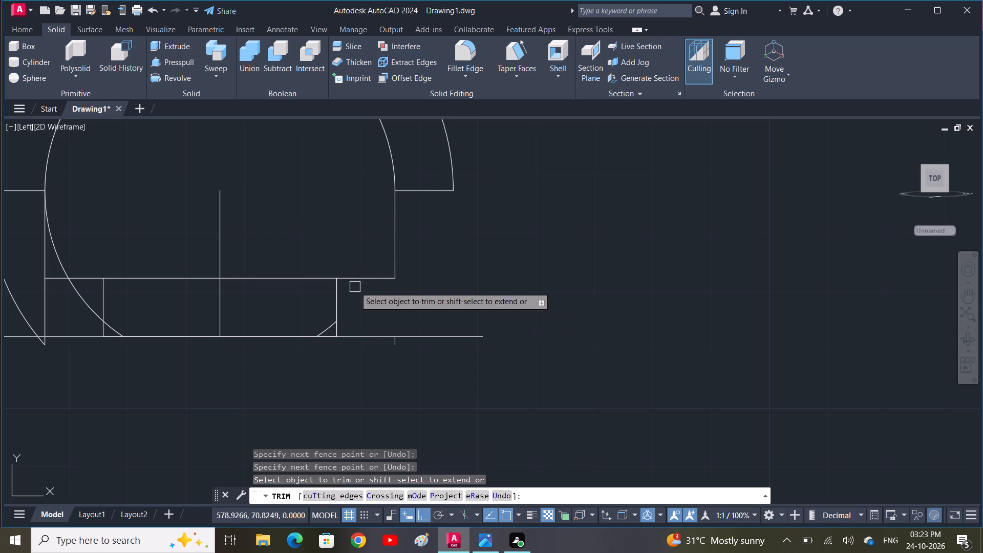
{"action": "scroll", "coordinate": [323, 333], "scroll_direction": "up", "scroll_amount": 2}
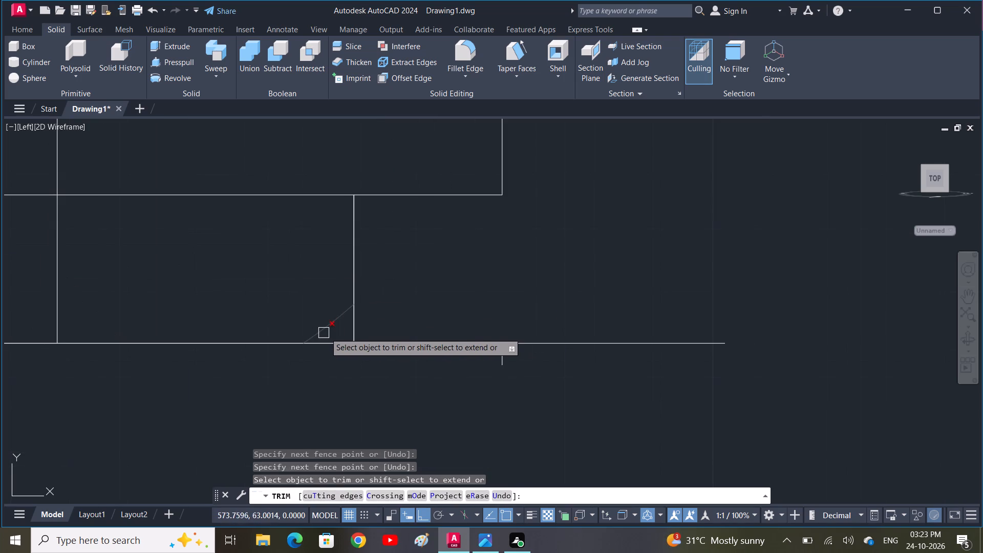
{"action": "left_click", "coordinate": [325, 333]}
Trim the base line between the rectangle's two sides and the part of the centre line inside the rectangle.
{"action": "left_click_drag", "start_coordinate": [324, 328], "coordinate": [267, 378]}
{"action": "scroll", "coordinate": [262, 373], "scroll_direction": "down", "scroll_amount": 1}
{"action": "scroll", "coordinate": [218, 334], "scroll_direction": "down", "scroll_amount": 1}
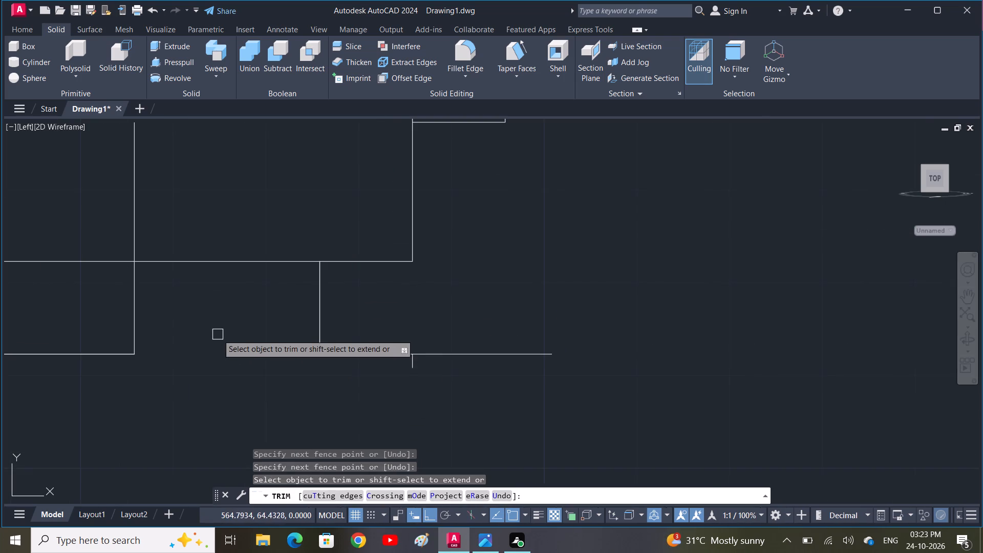
{"action": "scroll", "coordinate": [218, 334], "scroll_direction": "down", "scroll_amount": 1}
{"action": "left_click_drag", "start_coordinate": [220, 338], "coordinate": [119, 341]}
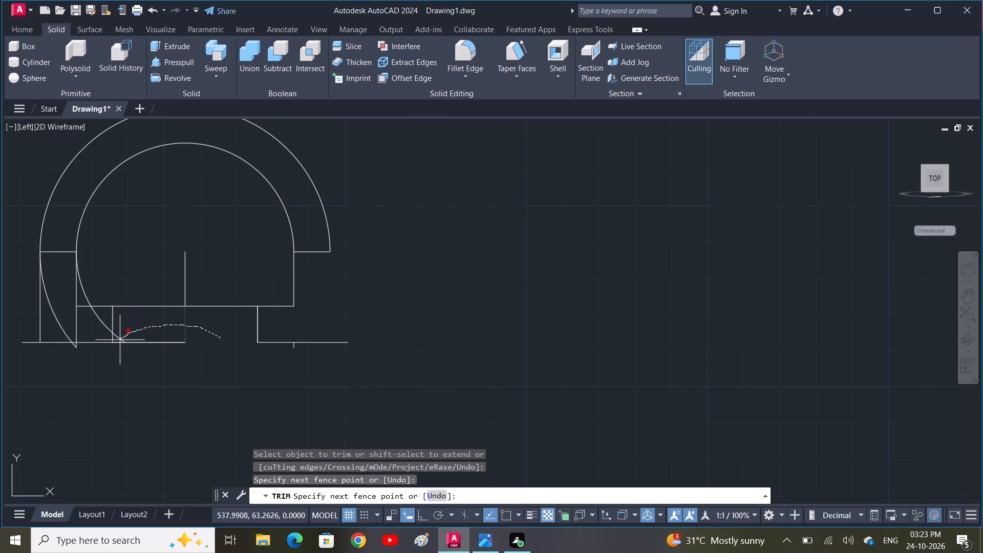
{"action": "left_click_drag", "start_coordinate": [119, 341], "coordinate": [119, 367]}
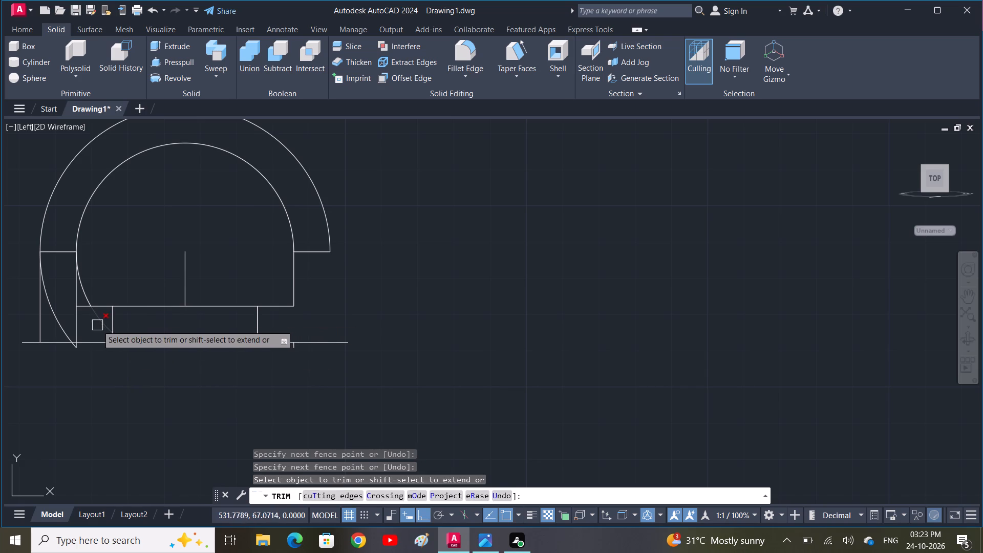
Trim away the lower left arcs of both circles and the left outer vertical line.
{"action": "left_click", "coordinate": [101, 322]}
{"action": "left_click", "coordinate": [90, 294]}
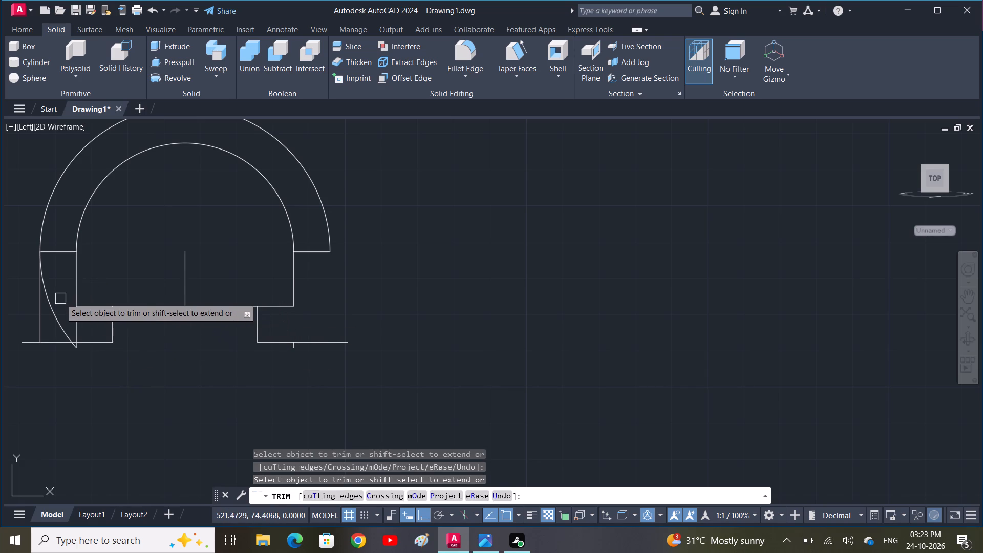
{"action": "left_click", "coordinate": [53, 310]}
{"action": "left_click_drag", "start_coordinate": [57, 318], "coordinate": [30, 289]}
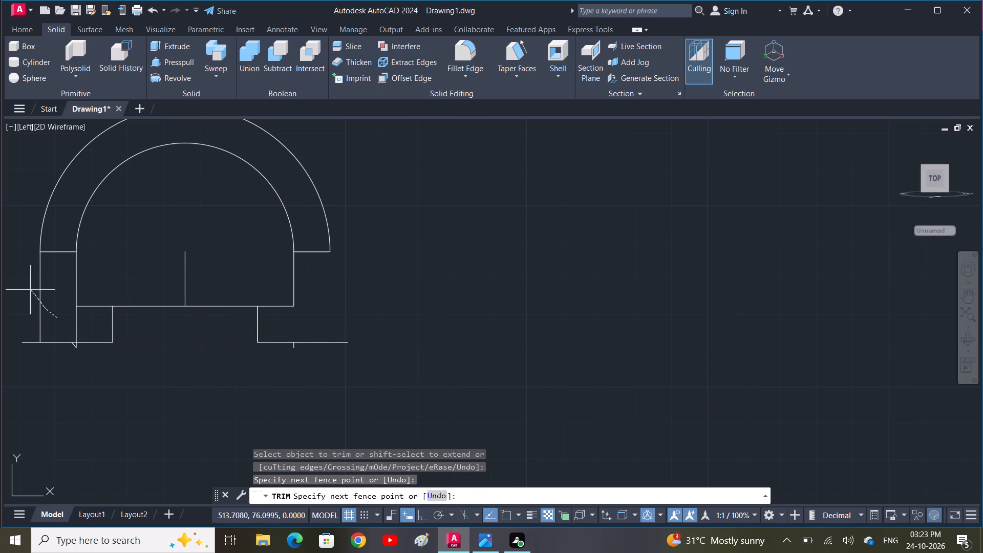
{"action": "left_click_drag", "start_coordinate": [30, 289], "coordinate": [23, 274]}
Trim the leftover line and arc stubs below the base line on the left and right sides.
{"action": "scroll", "coordinate": [73, 356], "scroll_direction": "up", "scroll_amount": 3}
{"action": "left_click_drag", "start_coordinate": [113, 341], "coordinate": [51, 341]}
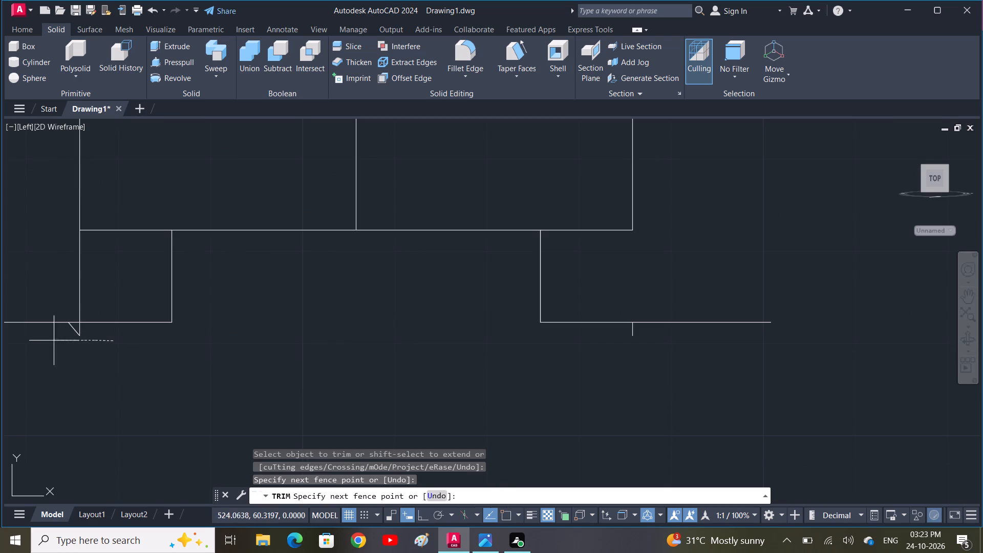
{"action": "left_click_drag", "start_coordinate": [51, 341], "coordinate": [38, 339]}
{"action": "left_click", "coordinate": [59, 333]}
{"action": "left_click", "coordinate": [111, 336]}
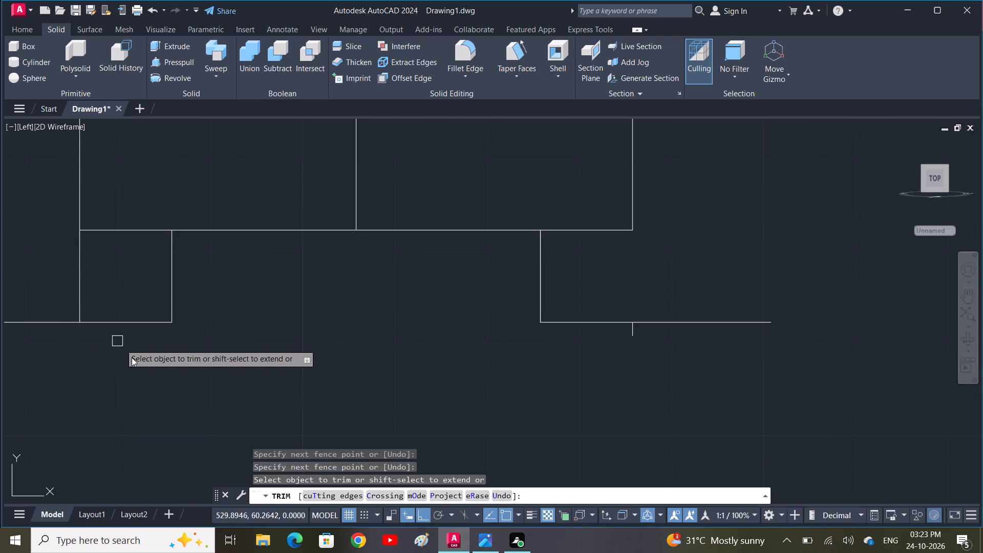
{"action": "scroll", "coordinate": [148, 369], "scroll_direction": "down", "scroll_amount": 3}
{"action": "scroll", "coordinate": [299, 390], "scroll_direction": "up", "scroll_amount": 3}
{"action": "middle_click_drag", "start_coordinate": [221, 322], "coordinate": [229, 330]}
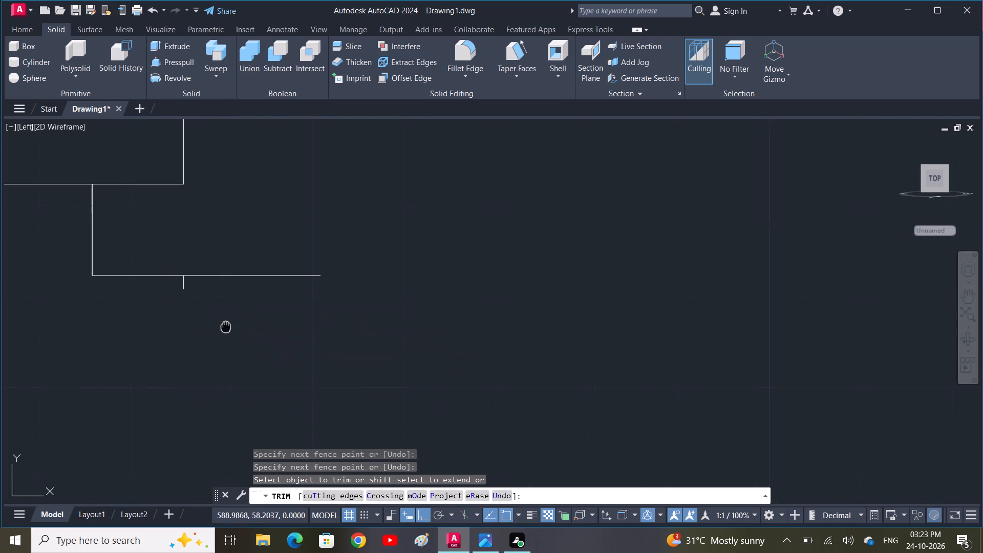
{"action": "middle_click_drag", "start_coordinate": [229, 330], "coordinate": [398, 424]}
{"action": "left_click", "coordinate": [360, 393]}
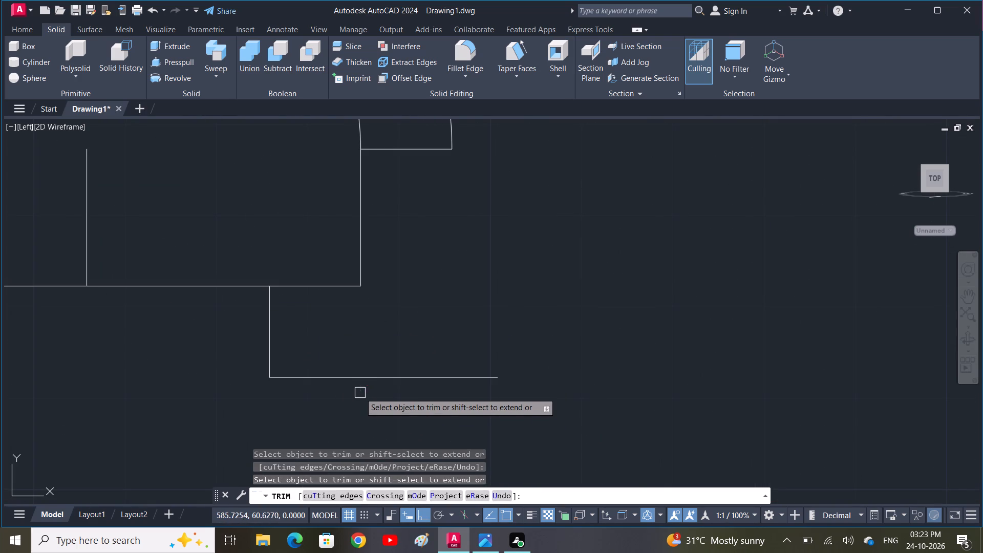
Remove the remaining centre line and the left inner vertical segment below the rectangle's top edge.
{"action": "scroll", "coordinate": [367, 399], "scroll_direction": "down", "scroll_amount": 4}
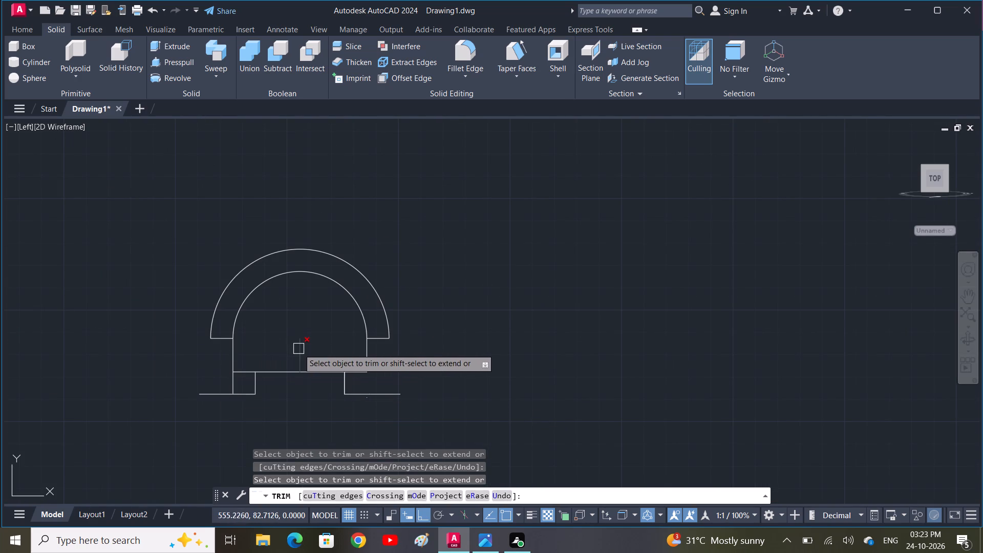
{"action": "left_click", "coordinate": [300, 349]}
{"action": "left_click", "coordinate": [229, 380]}
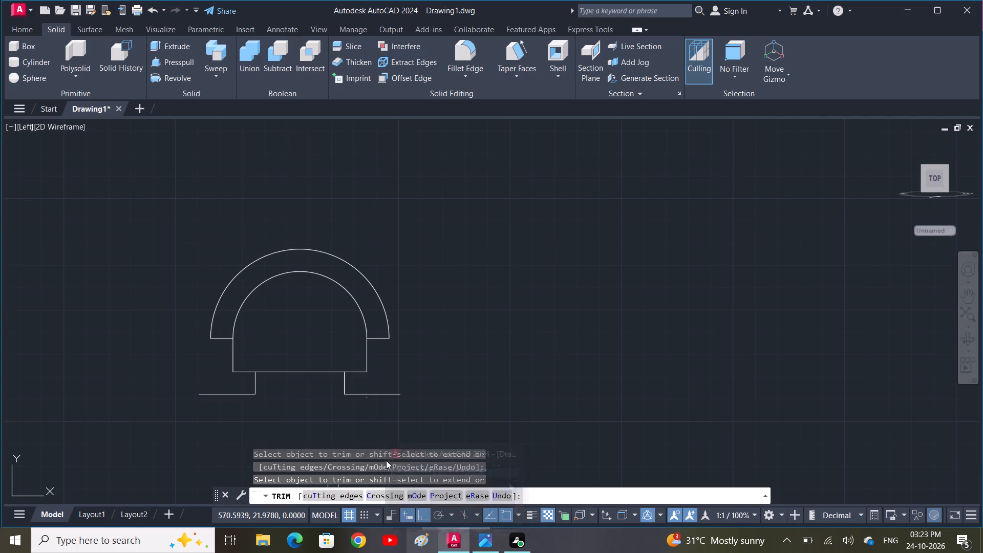
{"action": "key", "text": "Escape"}
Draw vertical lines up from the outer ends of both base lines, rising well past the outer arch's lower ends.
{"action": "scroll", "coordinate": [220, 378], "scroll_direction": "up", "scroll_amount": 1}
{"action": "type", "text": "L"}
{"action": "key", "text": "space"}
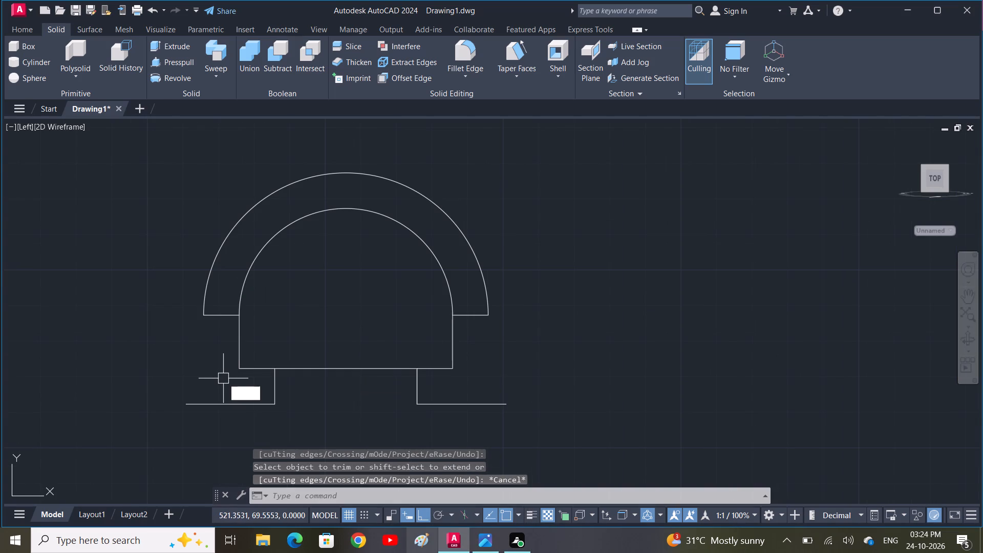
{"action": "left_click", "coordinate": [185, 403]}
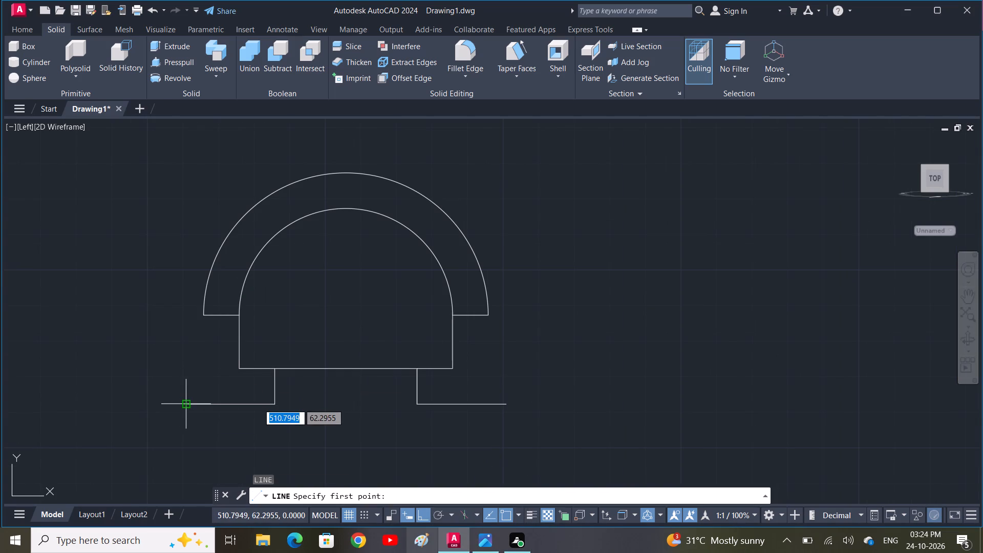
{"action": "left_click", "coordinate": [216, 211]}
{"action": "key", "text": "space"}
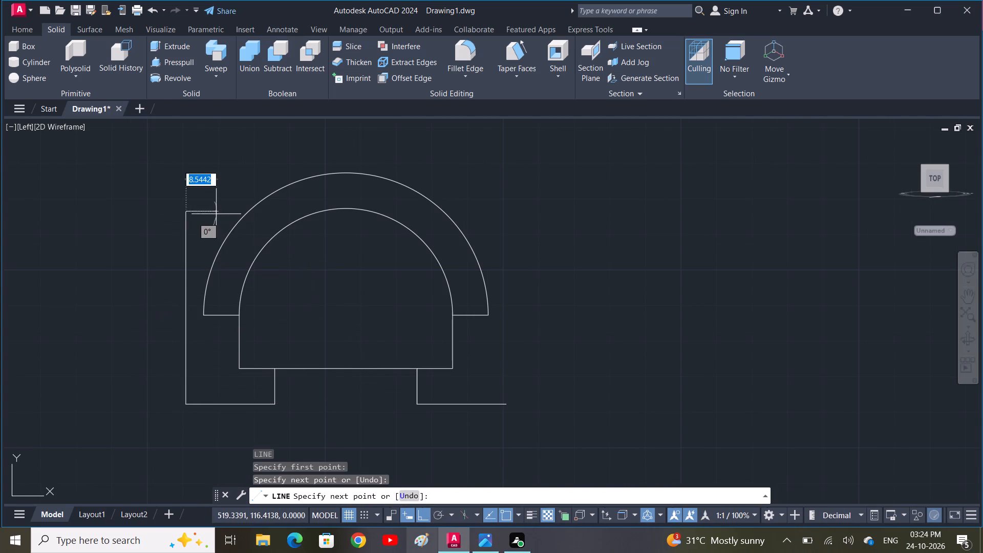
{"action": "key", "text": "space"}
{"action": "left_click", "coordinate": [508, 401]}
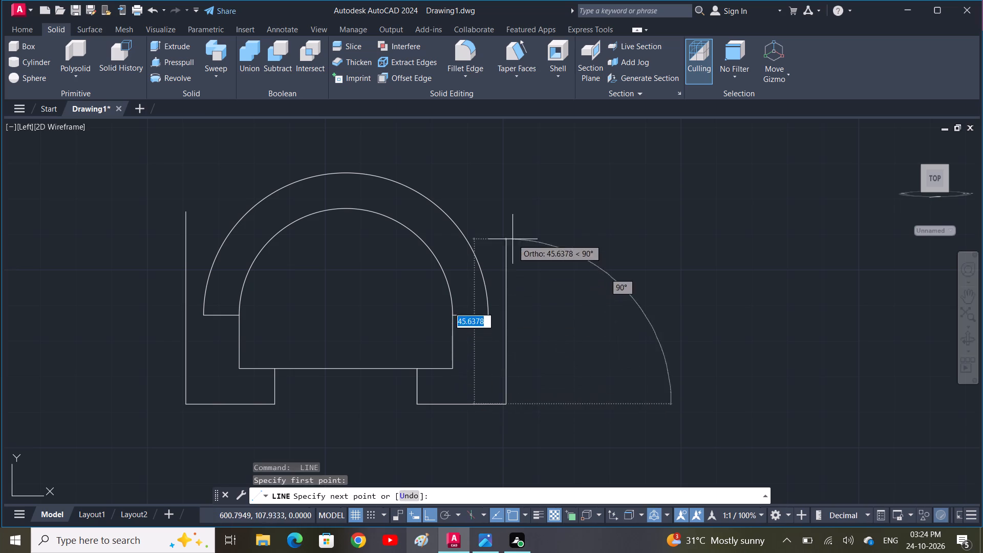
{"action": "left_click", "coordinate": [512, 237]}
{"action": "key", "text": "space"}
Check the reference image for the fillet radius where the arch meets the base, and return to the AutoCAD drawing.
{"action": "left_click", "coordinate": [486, 542]}
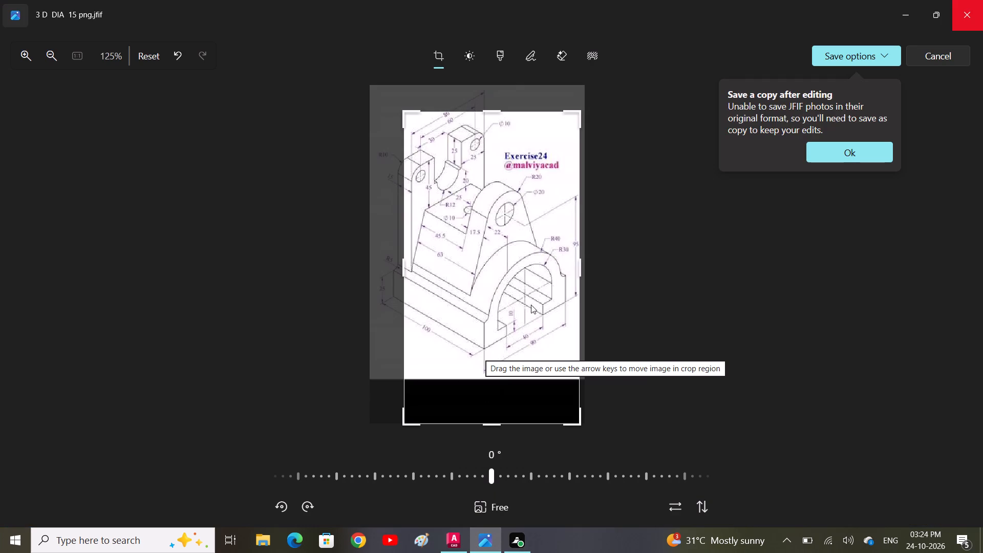
{"action": "middle_click_drag", "start_coordinate": [479, 311], "coordinate": [523, 325]}
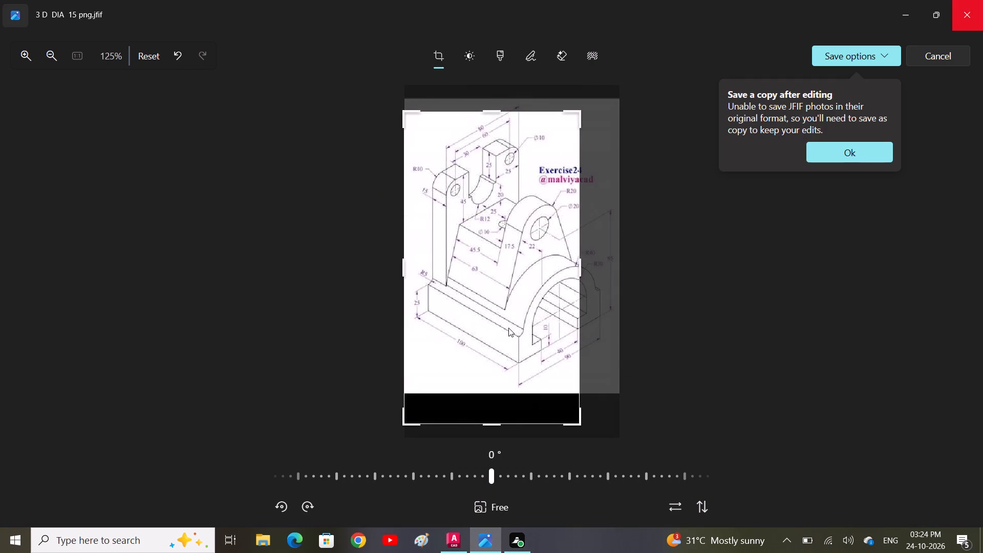
{"action": "scroll", "coordinate": [427, 282], "scroll_direction": "up", "scroll_amount": 5}
{"action": "scroll", "coordinate": [427, 280], "scroll_direction": "down", "scroll_amount": 6}
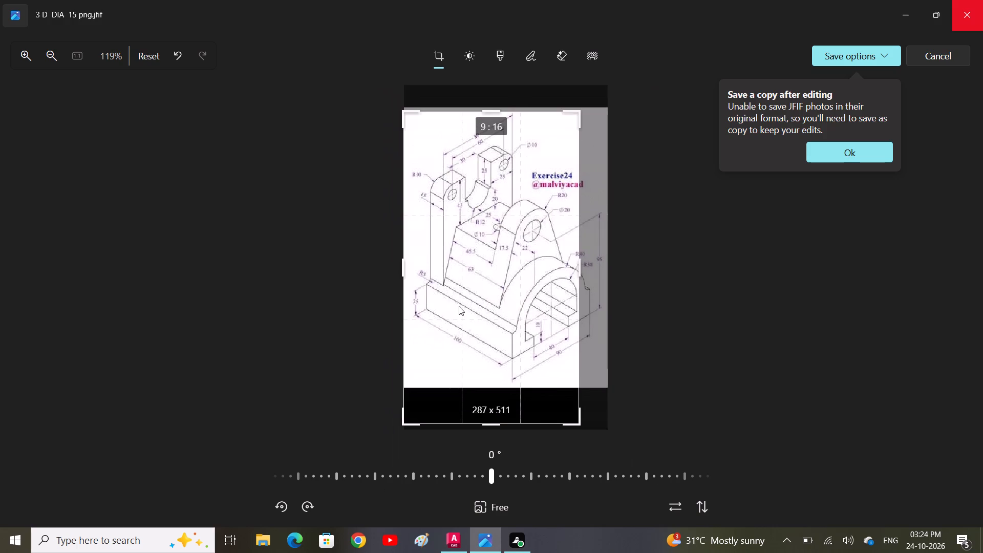
{"action": "left_click", "coordinate": [457, 538]}
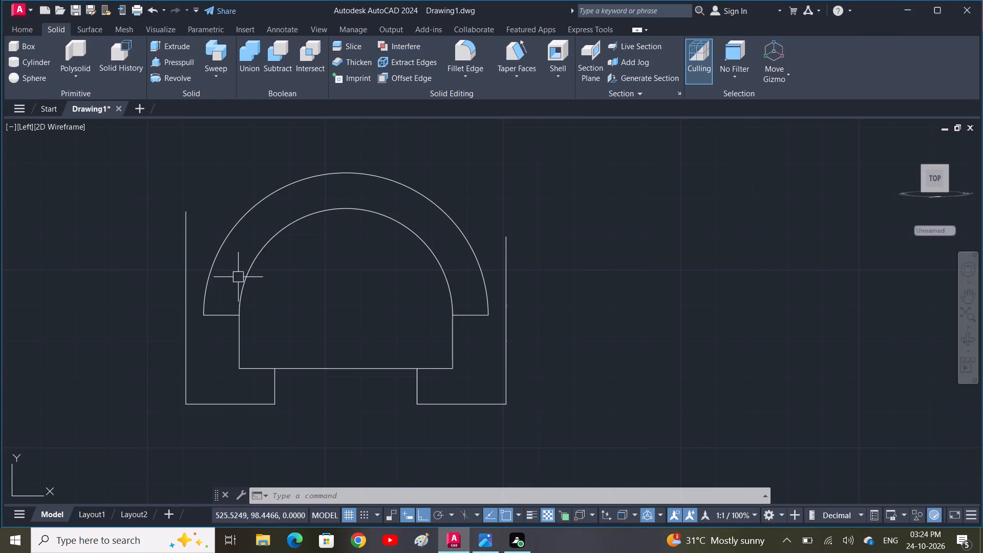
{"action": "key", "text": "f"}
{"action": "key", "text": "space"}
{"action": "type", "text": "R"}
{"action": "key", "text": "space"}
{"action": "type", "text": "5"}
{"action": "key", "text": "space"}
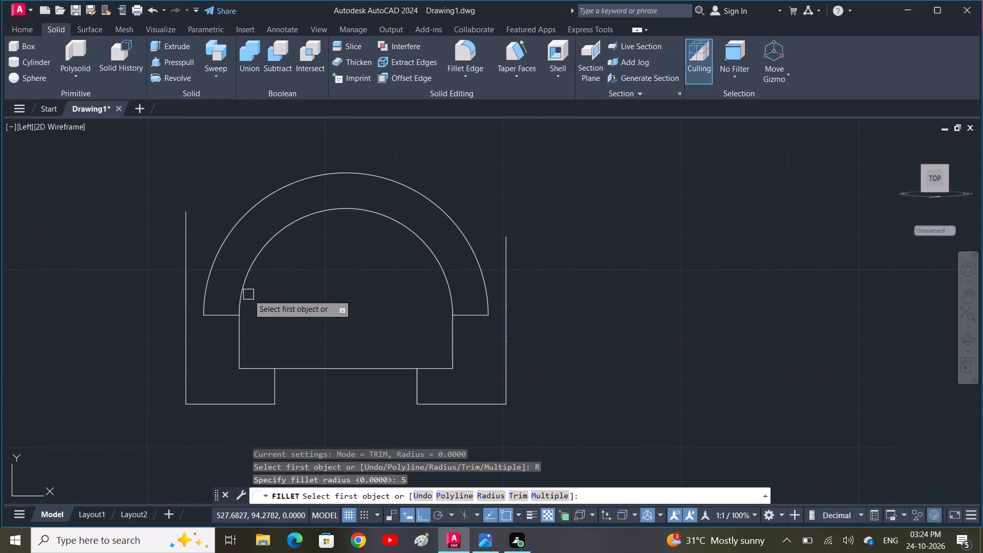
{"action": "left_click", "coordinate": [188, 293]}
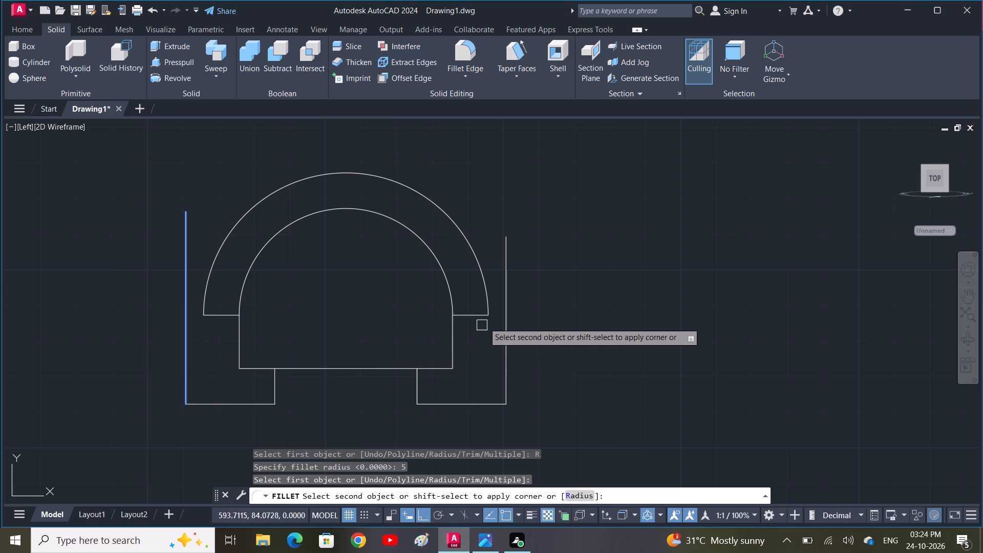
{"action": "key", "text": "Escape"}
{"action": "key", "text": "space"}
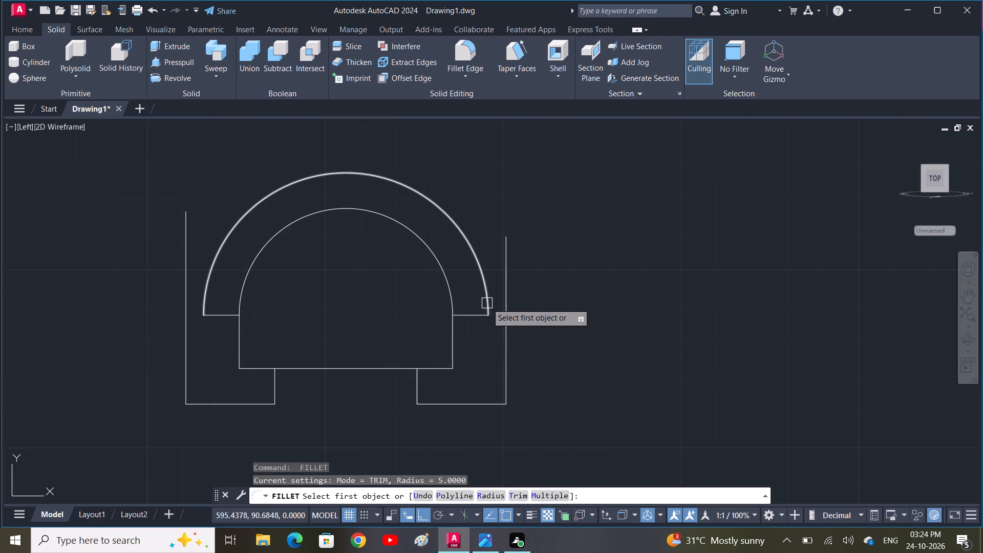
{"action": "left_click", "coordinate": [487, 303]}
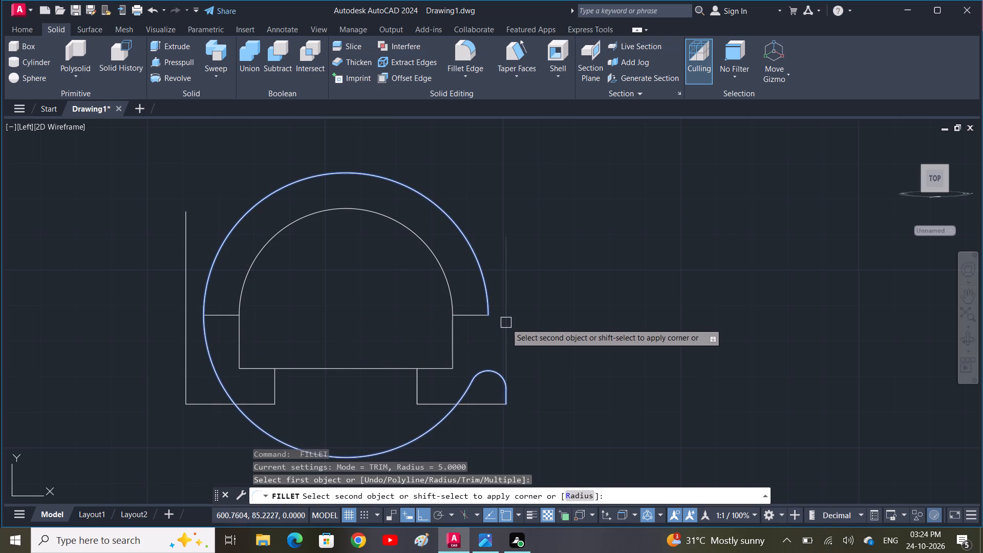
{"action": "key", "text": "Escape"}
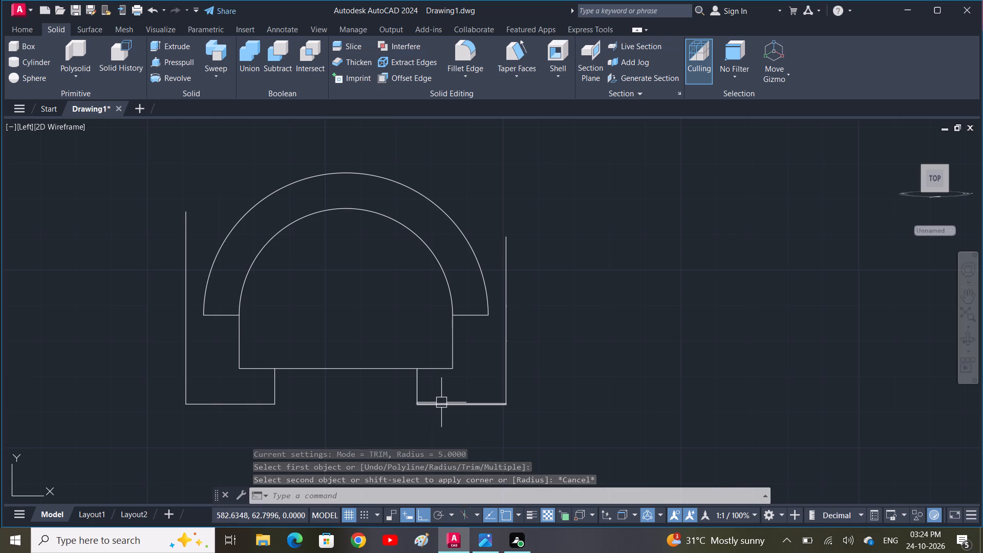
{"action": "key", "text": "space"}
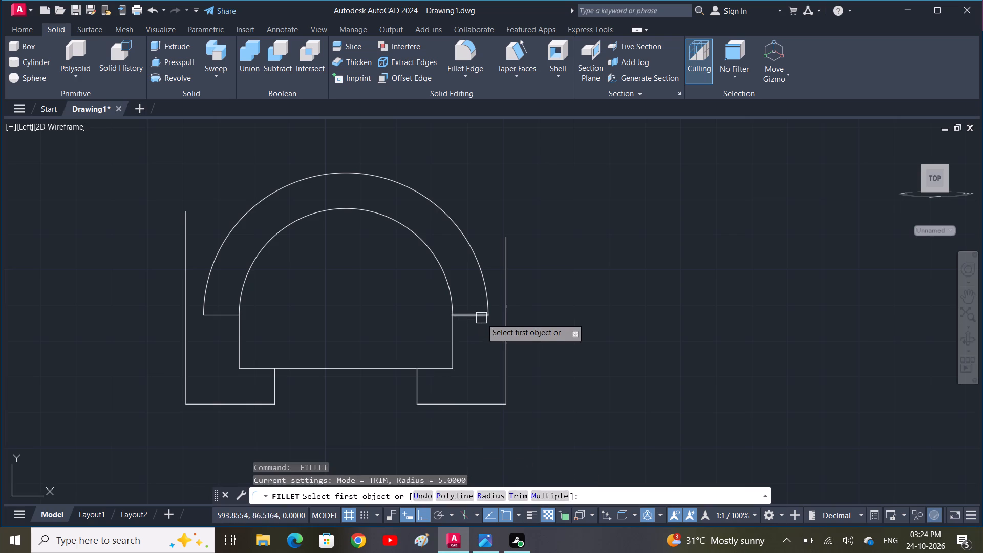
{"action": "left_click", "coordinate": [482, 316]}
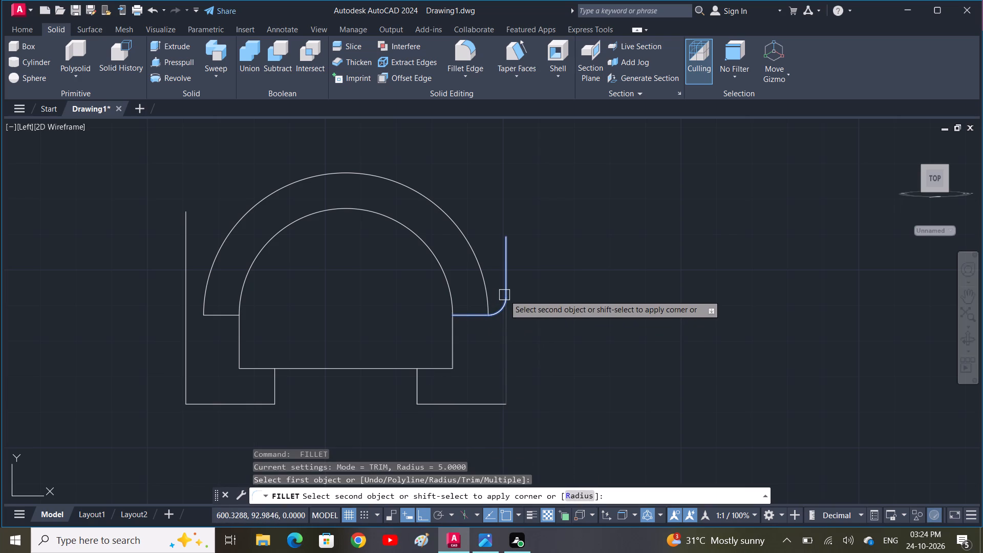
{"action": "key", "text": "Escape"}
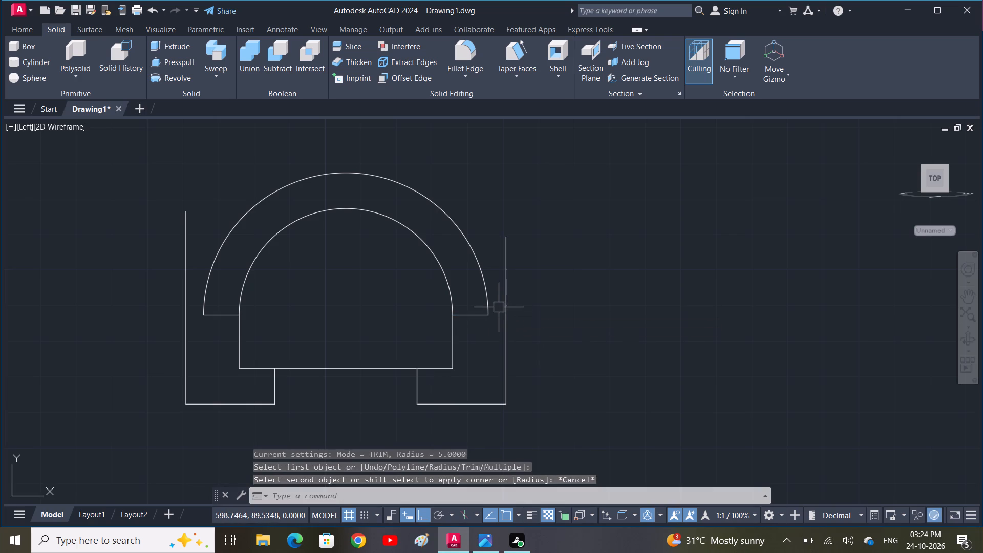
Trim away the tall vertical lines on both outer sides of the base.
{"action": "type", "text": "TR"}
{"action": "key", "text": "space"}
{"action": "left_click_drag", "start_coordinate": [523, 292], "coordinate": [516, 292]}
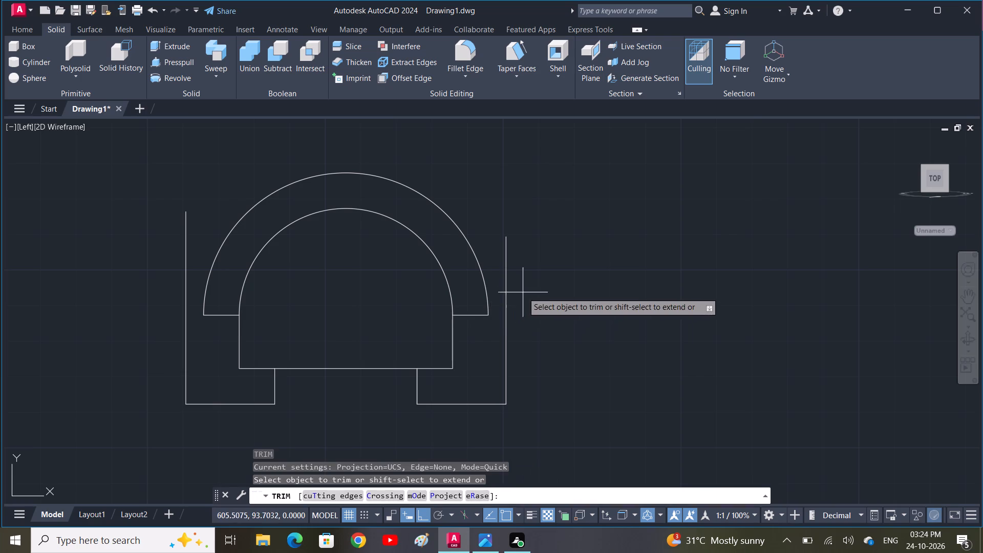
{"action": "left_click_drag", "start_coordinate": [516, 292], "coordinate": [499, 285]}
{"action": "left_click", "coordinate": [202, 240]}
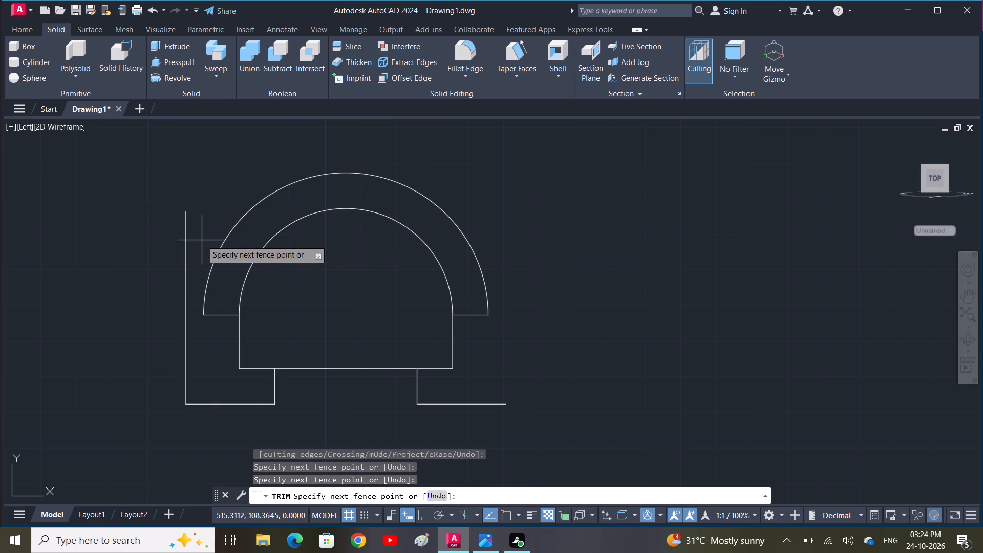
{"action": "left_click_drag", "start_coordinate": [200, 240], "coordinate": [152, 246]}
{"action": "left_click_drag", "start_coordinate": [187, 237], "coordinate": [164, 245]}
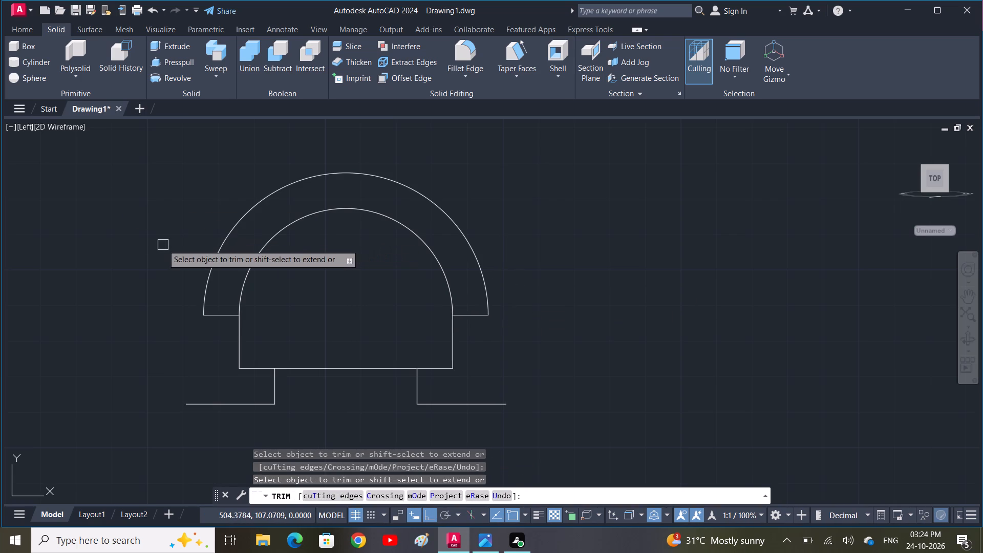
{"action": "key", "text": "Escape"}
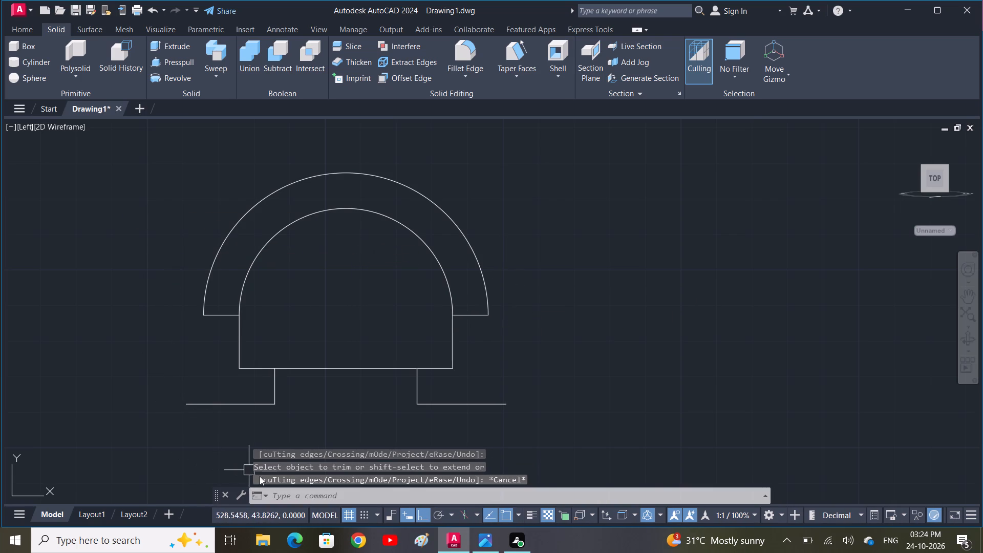
Draw shorter vertical lines up from the outer ends of both base lines, about 30 high on the right and 29 on the left.
{"action": "key", "text": "l"}
{"action": "key", "text": "space"}
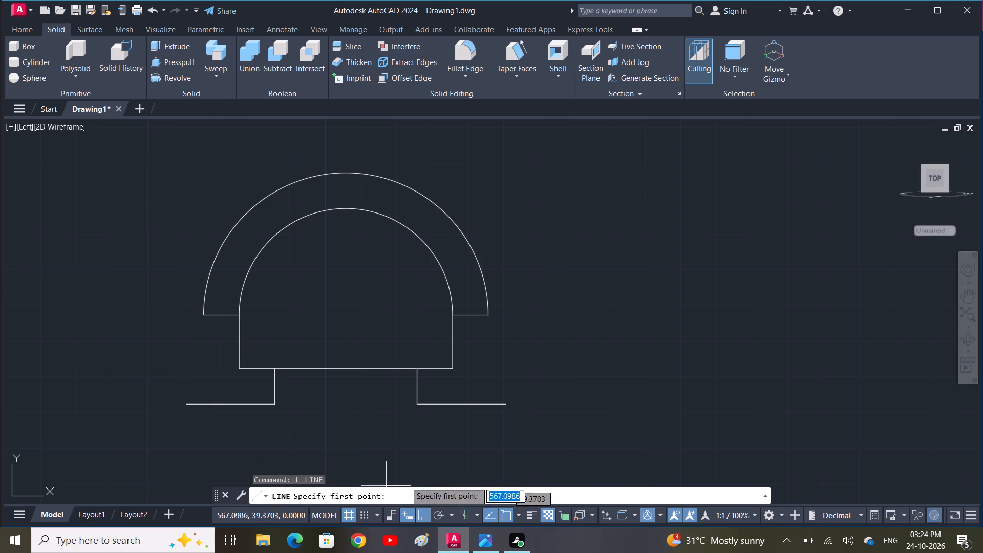
{"action": "left_click", "coordinate": [502, 403]}
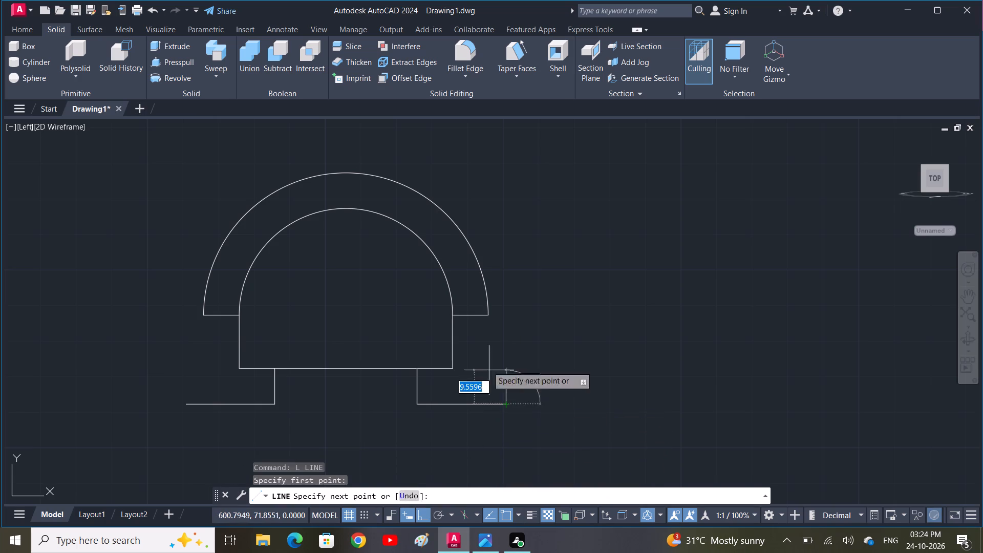
{"action": "left_click", "coordinate": [511, 295]}
{"action": "key", "text": "space"}
{"action": "key", "text": "space"}
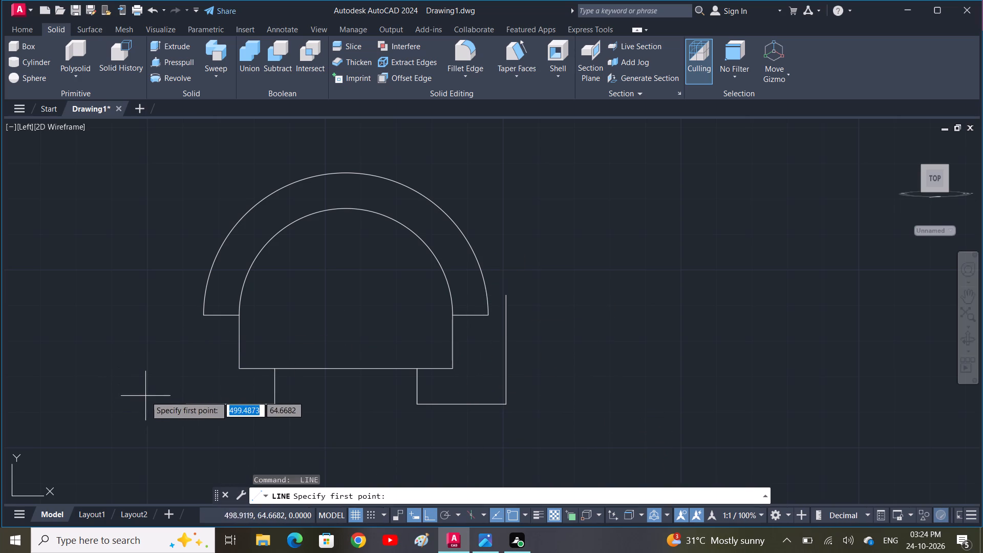
{"action": "left_click", "coordinate": [186, 402]}
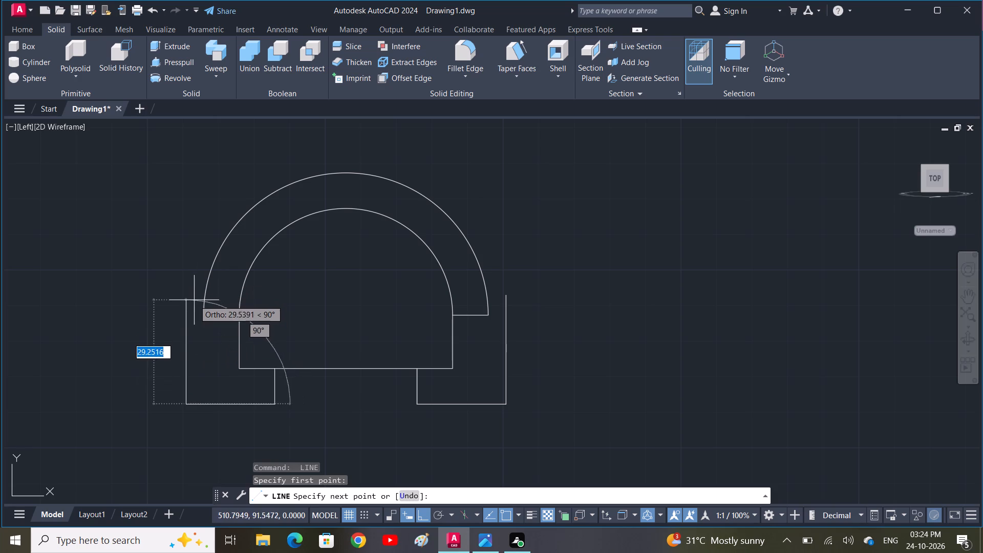
{"action": "left_click", "coordinate": [194, 301]}
{"action": "key", "text": "space"}
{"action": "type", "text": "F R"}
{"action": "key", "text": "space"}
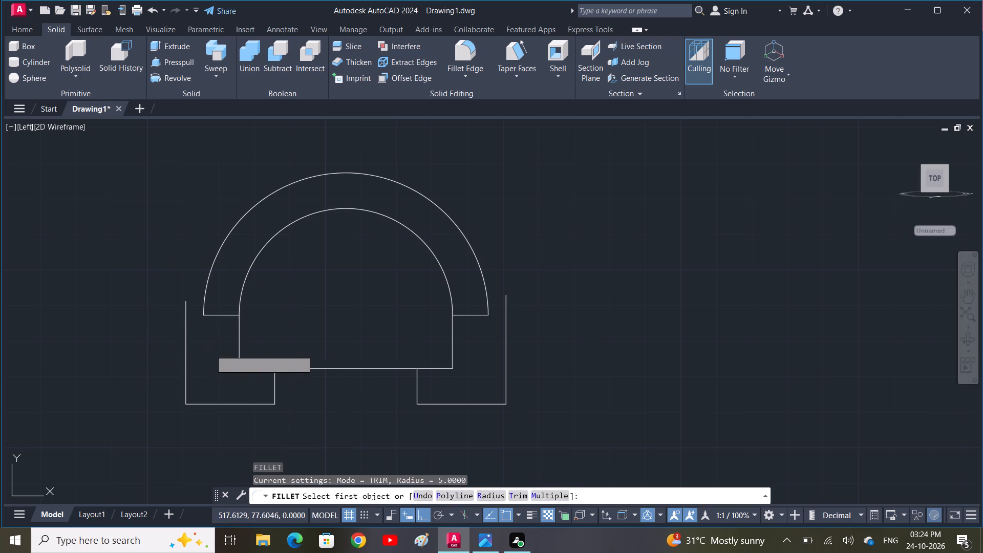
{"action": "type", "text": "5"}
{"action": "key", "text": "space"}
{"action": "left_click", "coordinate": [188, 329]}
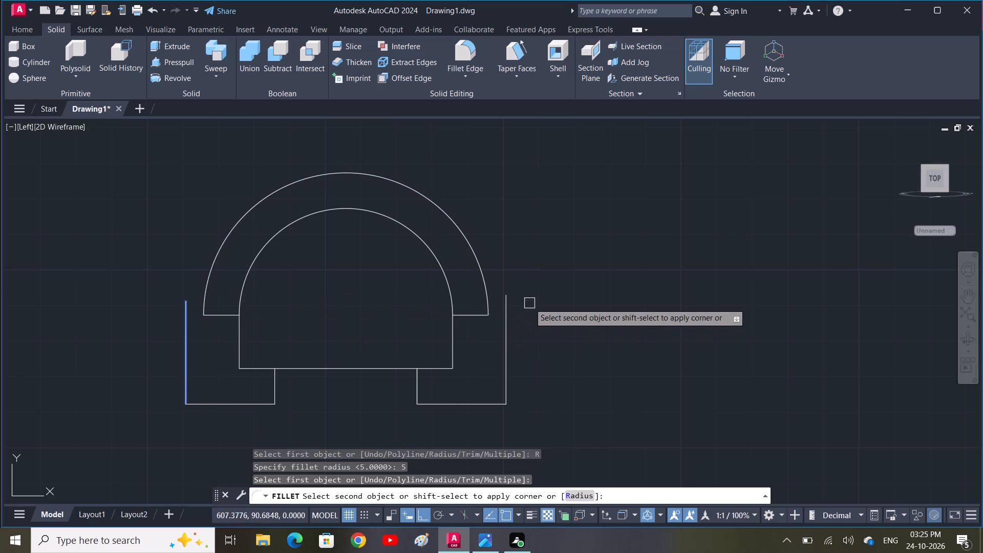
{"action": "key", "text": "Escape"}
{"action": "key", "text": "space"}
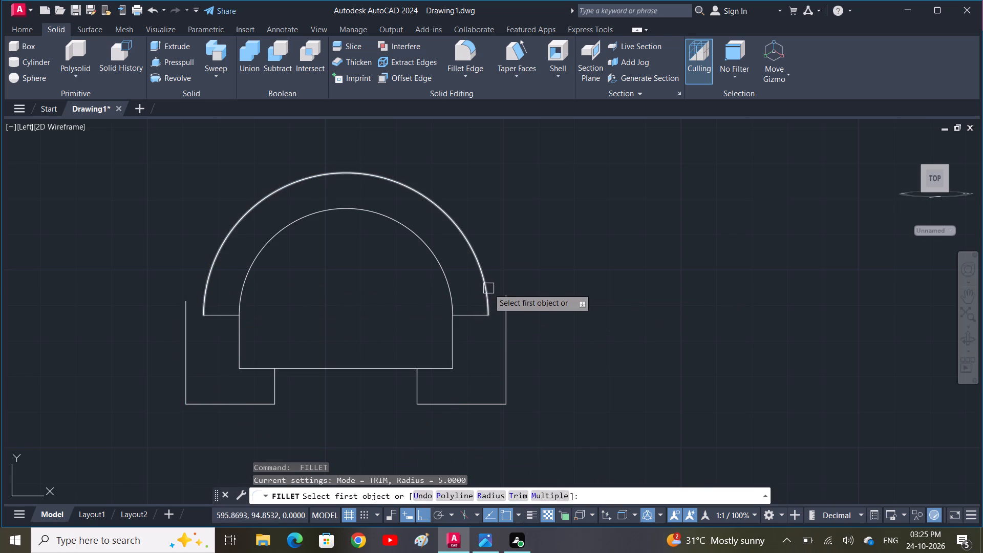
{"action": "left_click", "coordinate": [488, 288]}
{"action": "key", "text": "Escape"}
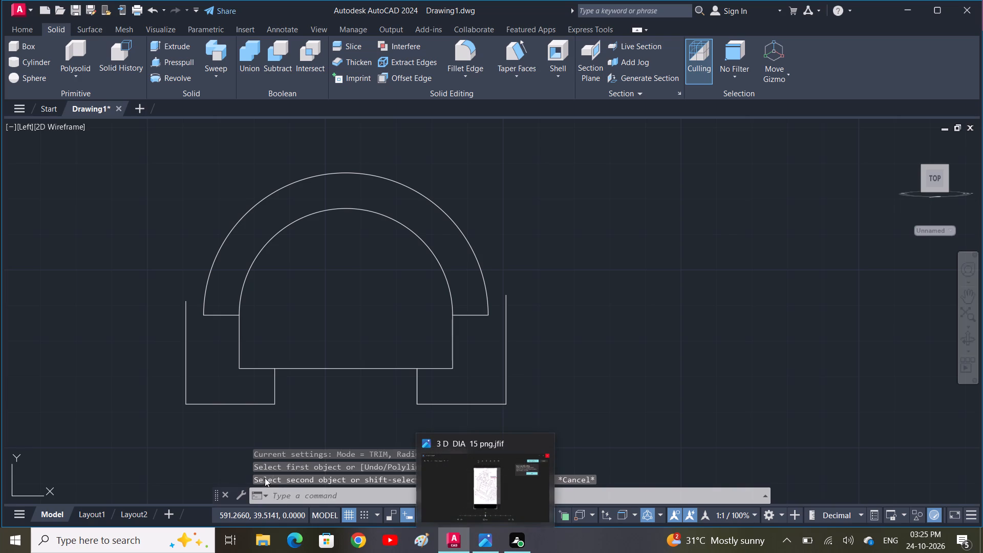
Draw horizontal lines outward from both lower ends of the outer arch, extending past the side verticals.
{"action": "key", "text": "l"}
{"action": "key", "text": "space"}
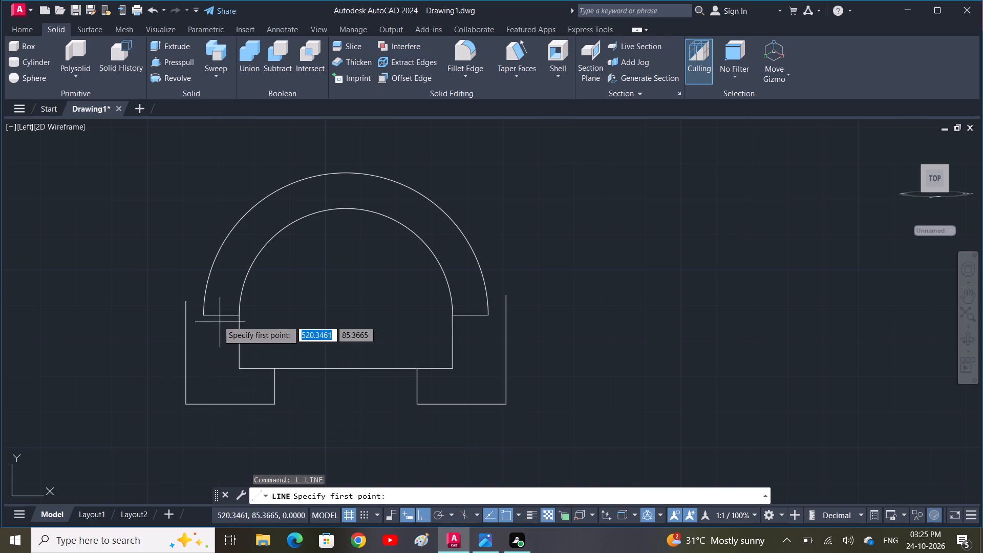
{"action": "left_click", "coordinate": [204, 315]}
{"action": "left_click", "coordinate": [148, 320]}
{"action": "key", "text": "space"}
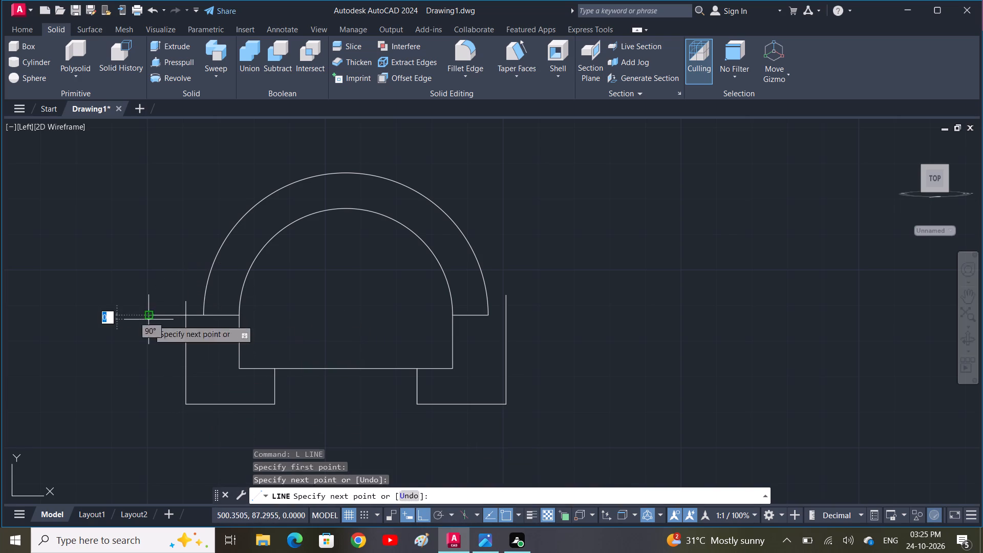
{"action": "key", "text": "space"}
{"action": "left_click", "coordinate": [491, 314]}
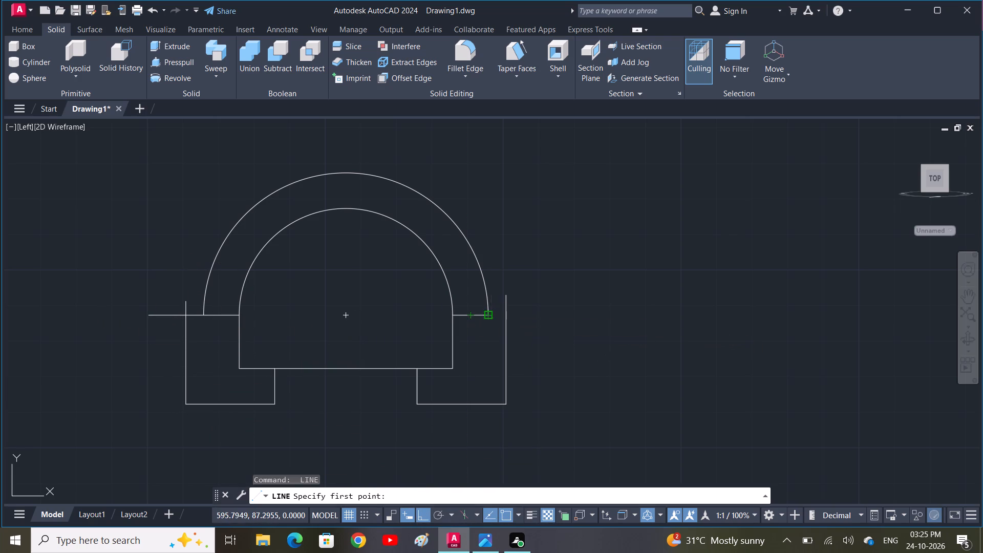
{"action": "left_click", "coordinate": [539, 314]}
{"action": "key", "text": "space"}
Fillet the outer arch to the outward horizontal lines on both sides with a radius of 5.
{"action": "key", "text": "f"}
{"action": "key", "text": "space"}
{"action": "type", "text": "R 5"}
{"action": "key", "text": "space"}
{"action": "left_click", "coordinate": [484, 292]}
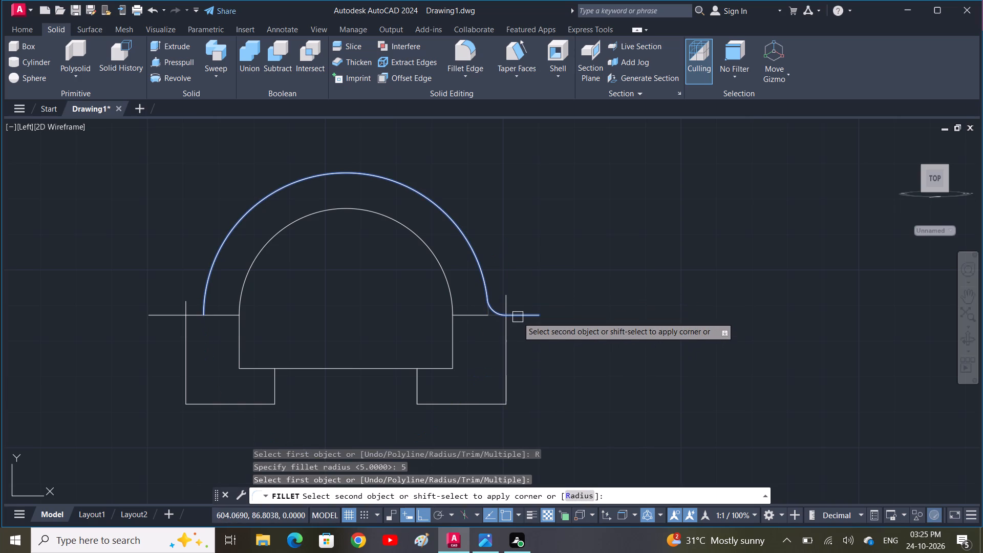
{"action": "left_click", "coordinate": [518, 317]}
{"action": "key", "text": "space"}
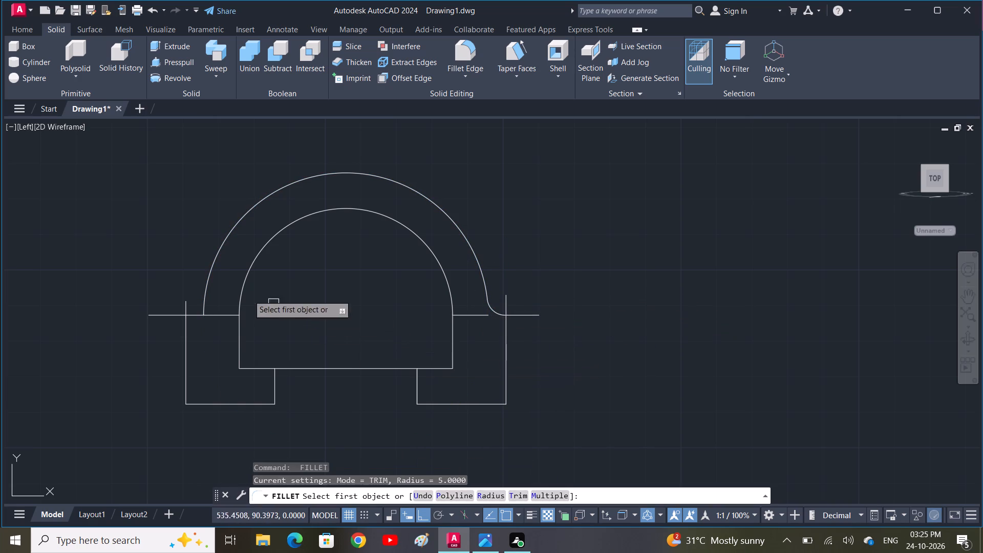
{"action": "left_click", "coordinate": [203, 301]}
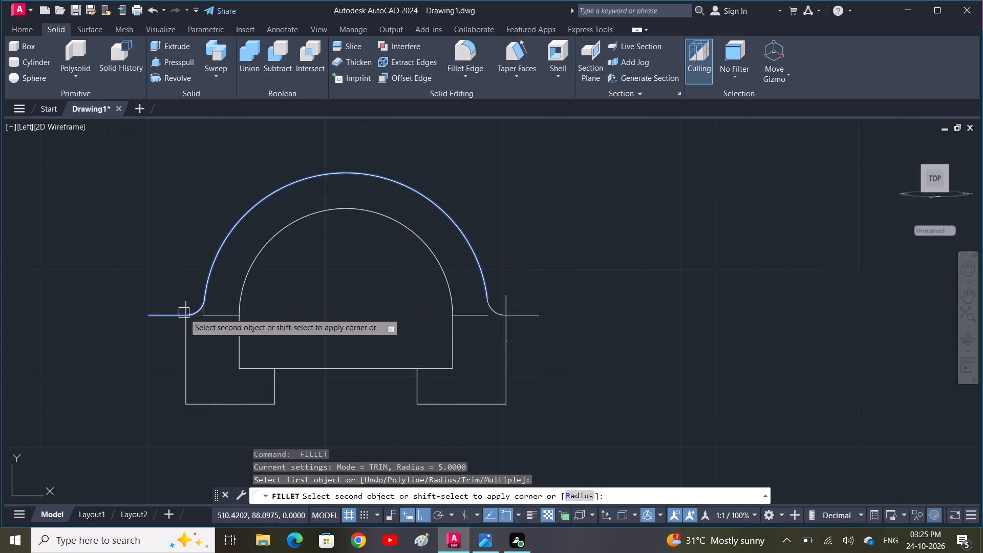
{"action": "left_click", "coordinate": [165, 314]}
{"action": "key", "text": "space"}
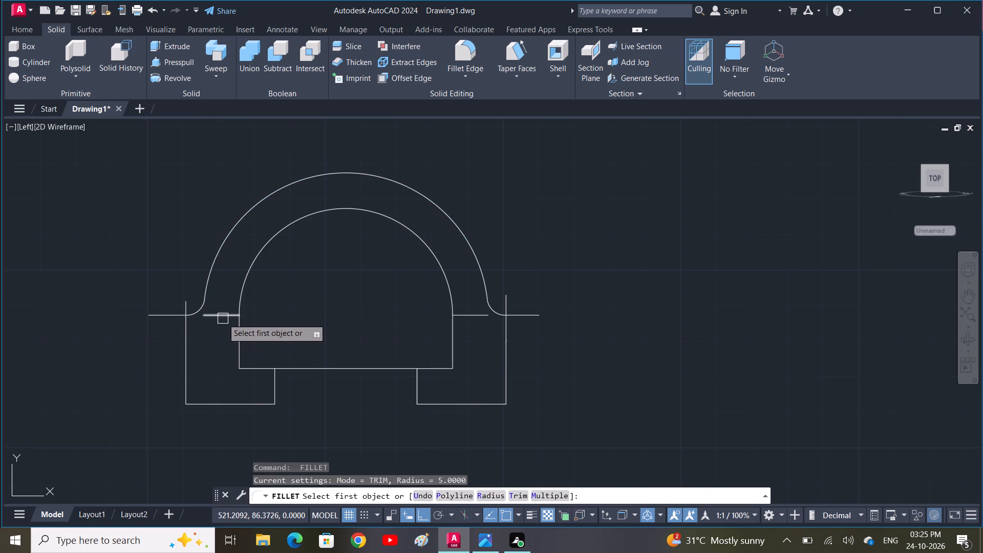
Delete the two short horizontal lines joining the inner and outer arch ends on both sides.
{"action": "key", "text": "Escape"}
{"action": "left_click", "coordinate": [229, 312]}
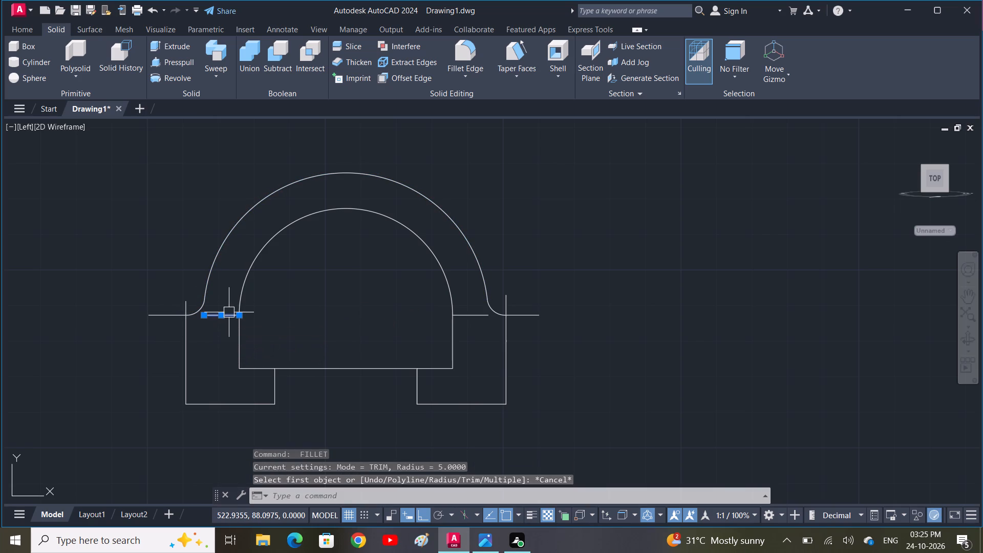
{"action": "left_click", "coordinate": [475, 312]}
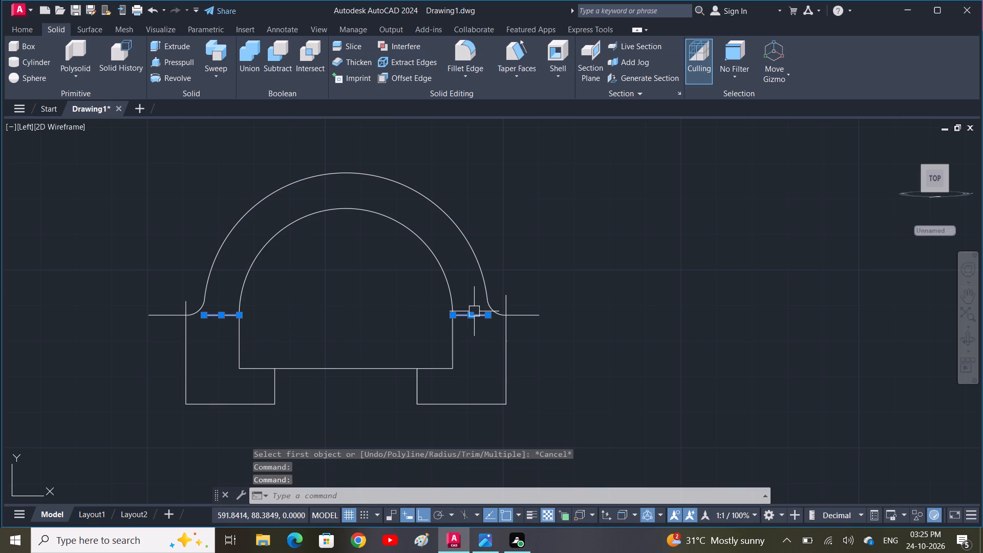
{"action": "key", "text": "Delete"}
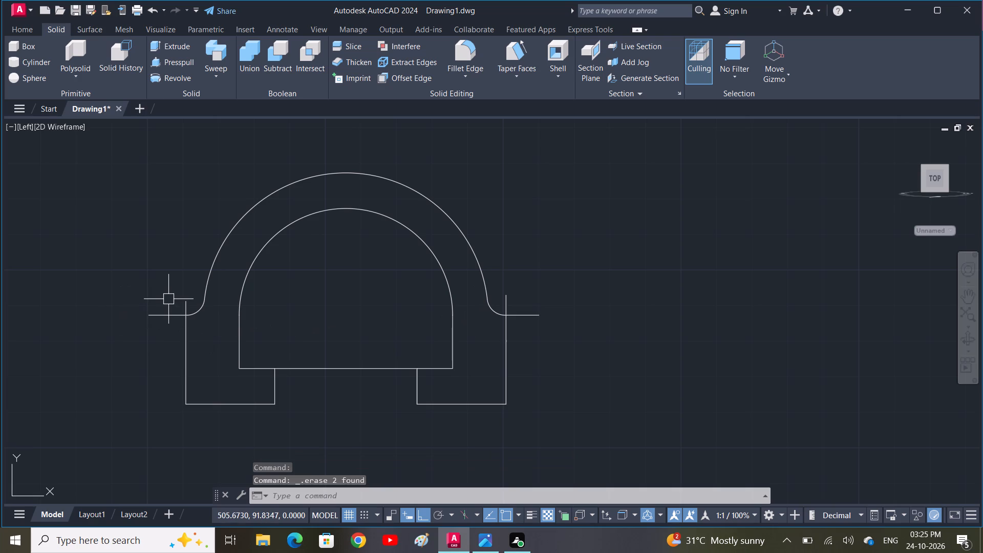
Trim the line ends overshooting both outer shoulder corners and the horizontal segment spanning the gap between the two feet.
{"action": "type", "text": "TR"}
{"action": "key", "text": "space"}
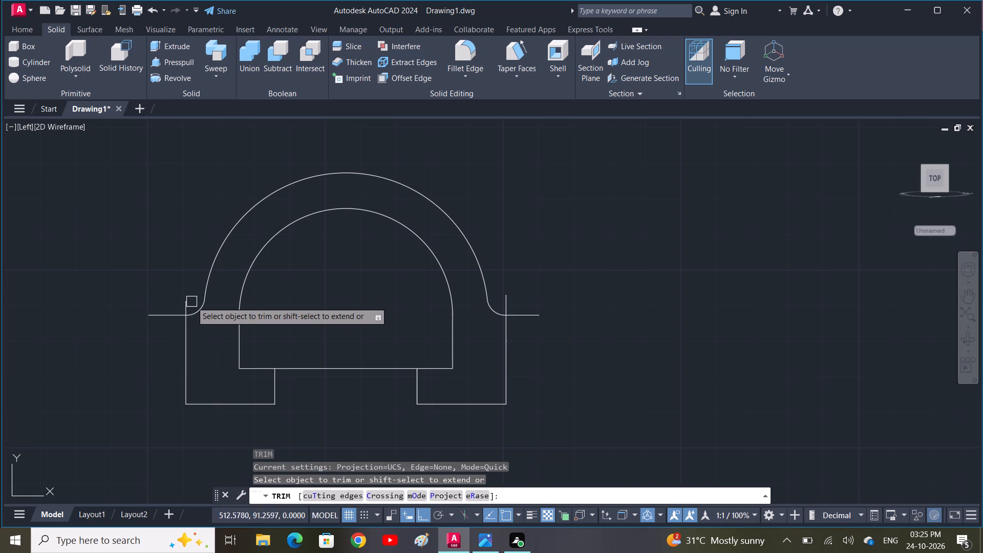
{"action": "left_click", "coordinate": [188, 302]}
{"action": "left_click", "coordinate": [165, 317]}
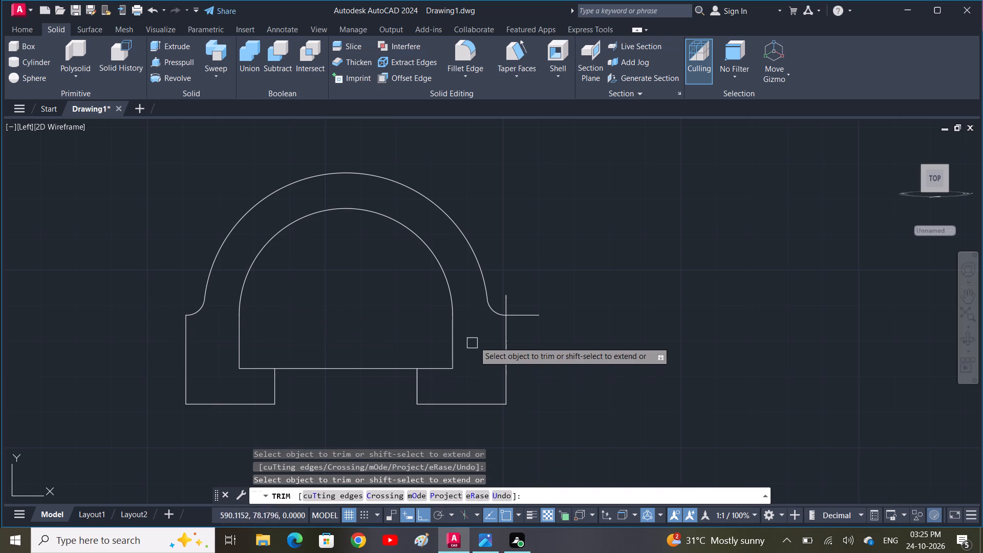
{"action": "left_click", "coordinate": [537, 316]}
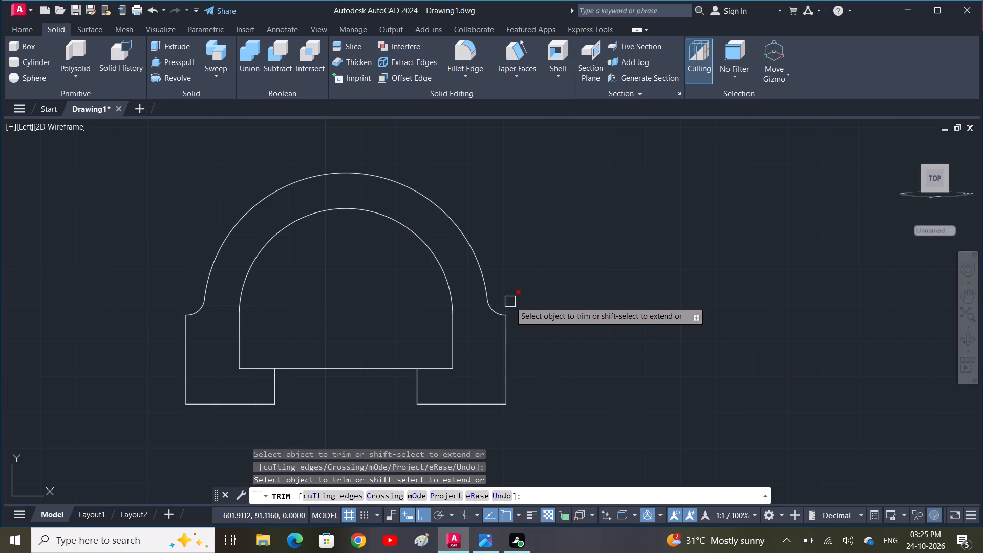
{"action": "left_click", "coordinate": [510, 302]}
{"action": "scroll", "coordinate": [532, 317], "scroll_direction": "down", "scroll_amount": 1}
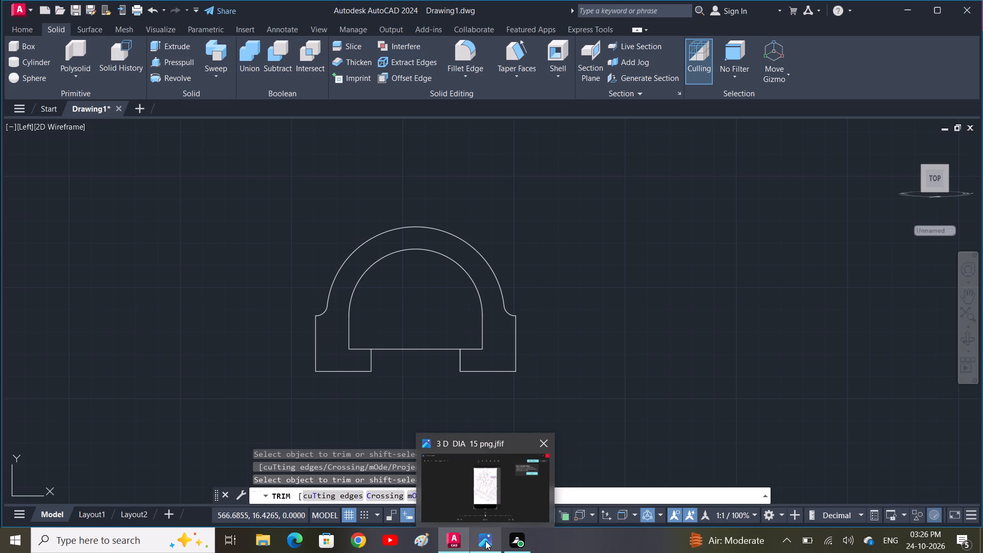
{"action": "left_click", "coordinate": [429, 350]}
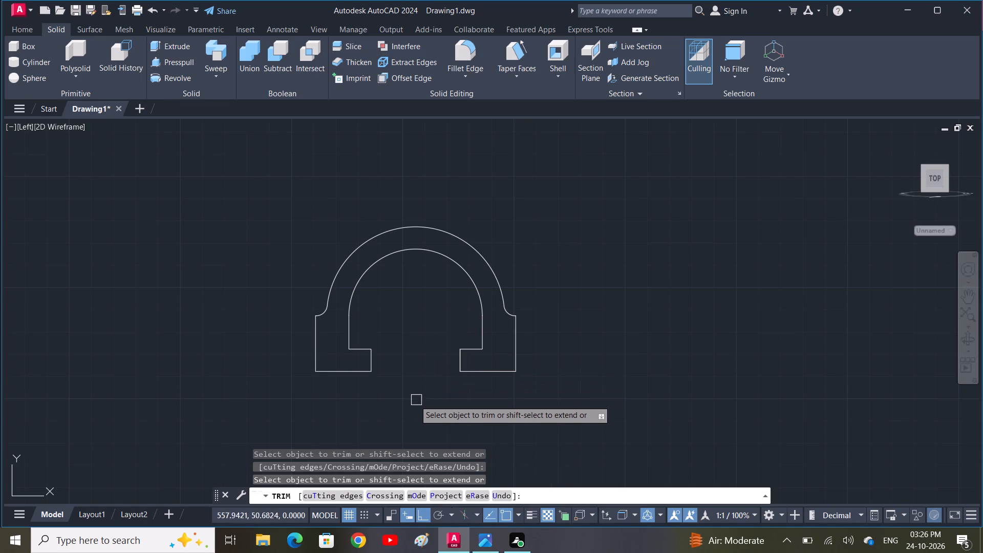
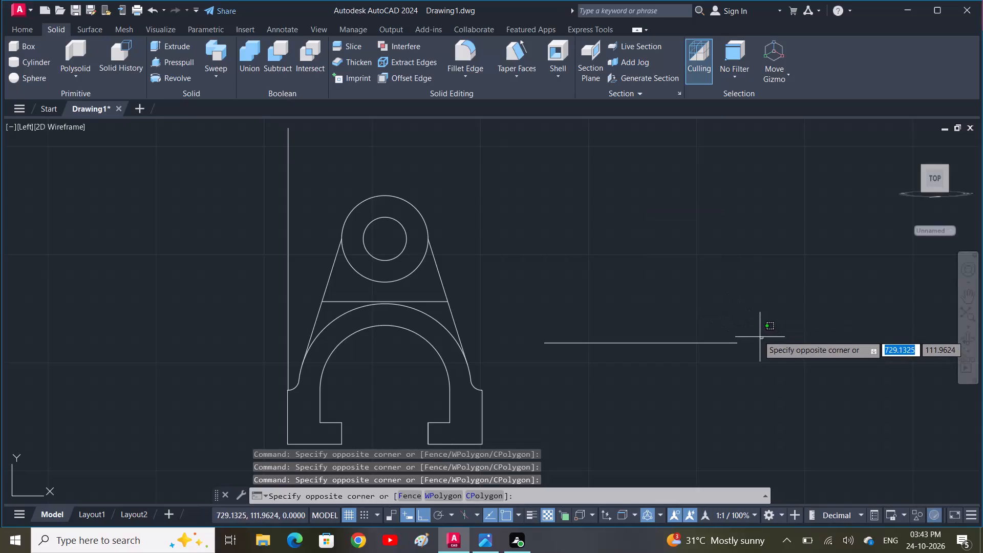
Delete the stray horizontal line lying apart from the profile, beyond the right side of the arch.
{"action": "left_click", "coordinate": [687, 344]}
{"action": "key", "text": "Delete"}
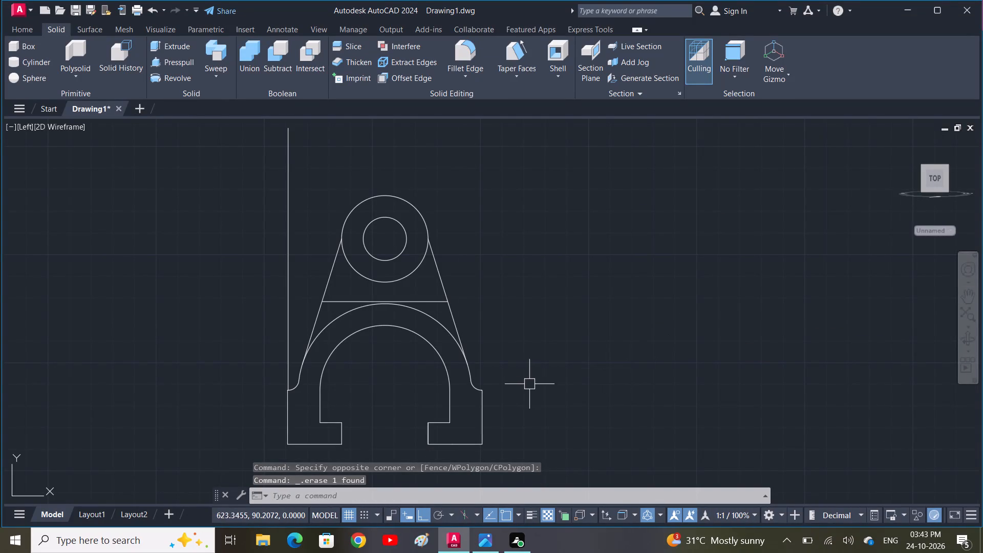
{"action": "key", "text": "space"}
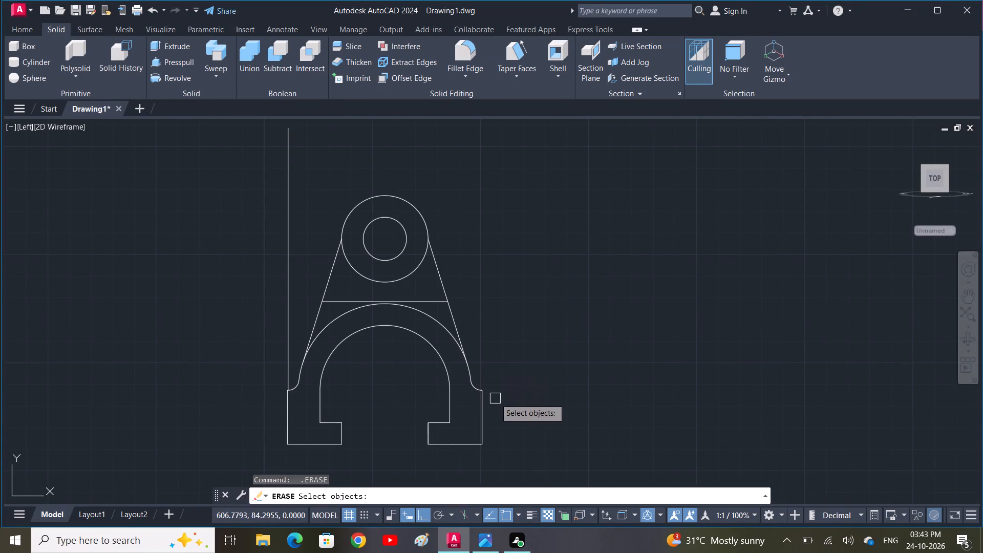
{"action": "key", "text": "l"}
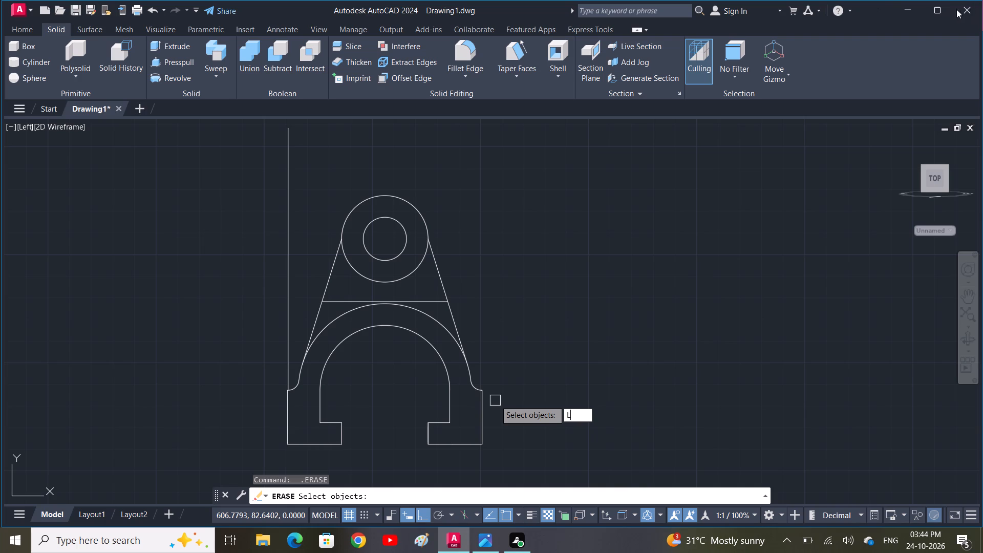
Minimize the AutoCAD window.
{"action": "left_click", "coordinate": [909, 10]}
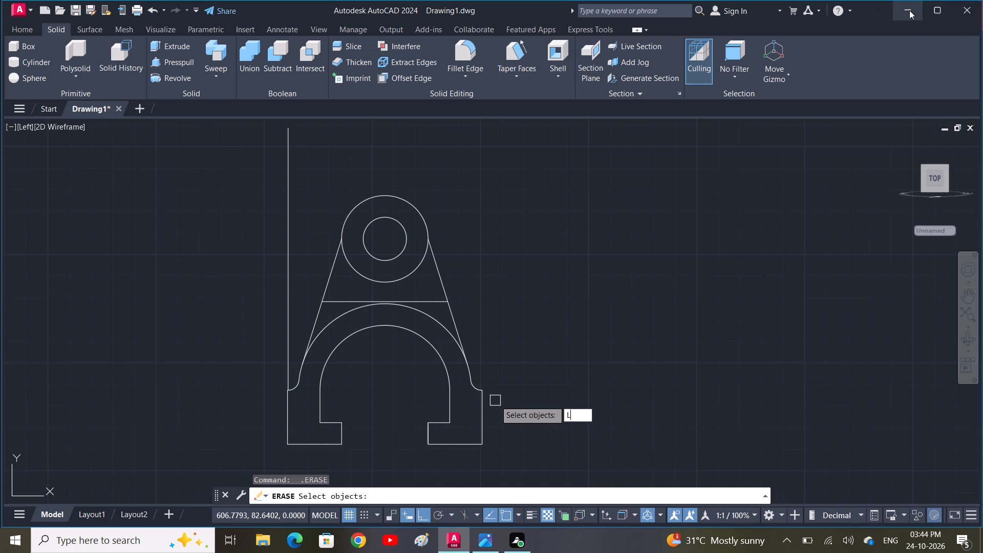
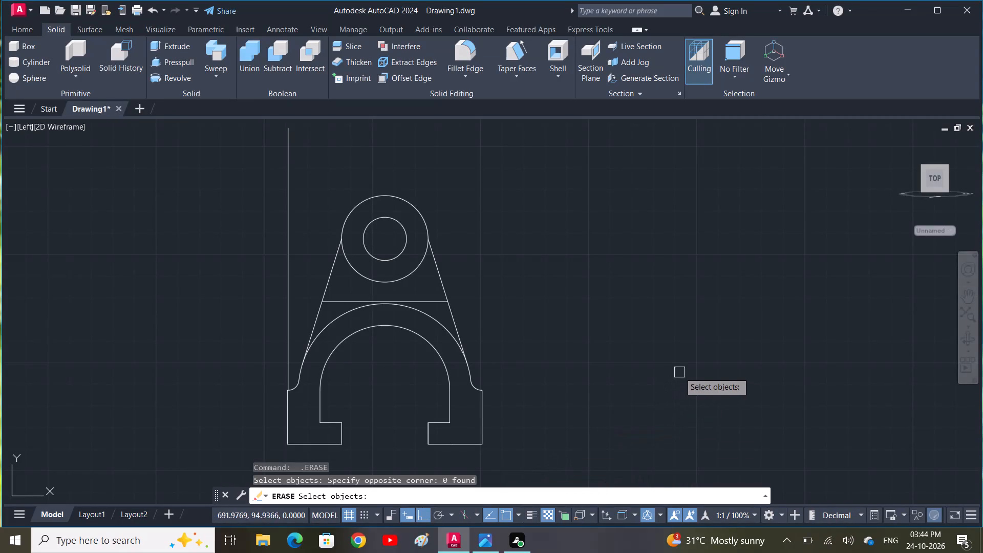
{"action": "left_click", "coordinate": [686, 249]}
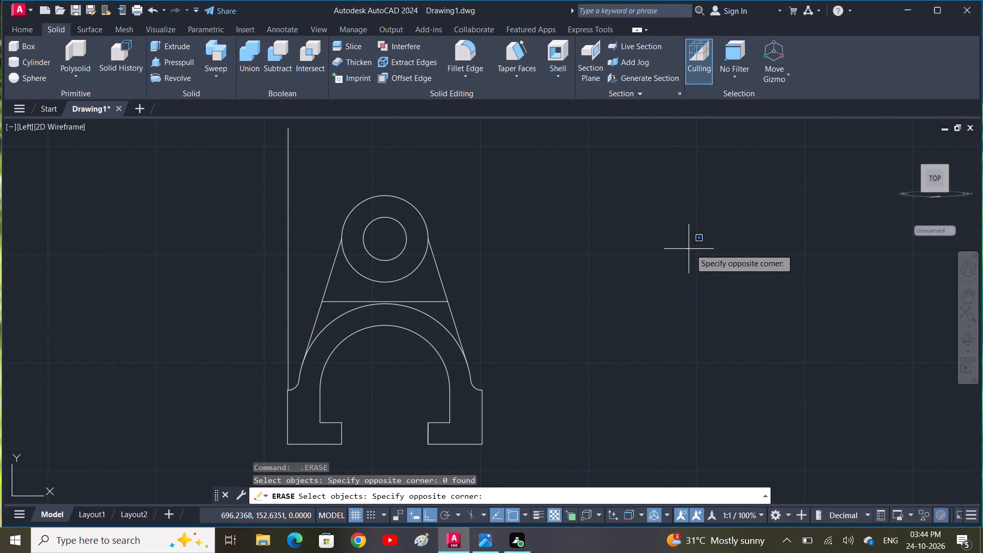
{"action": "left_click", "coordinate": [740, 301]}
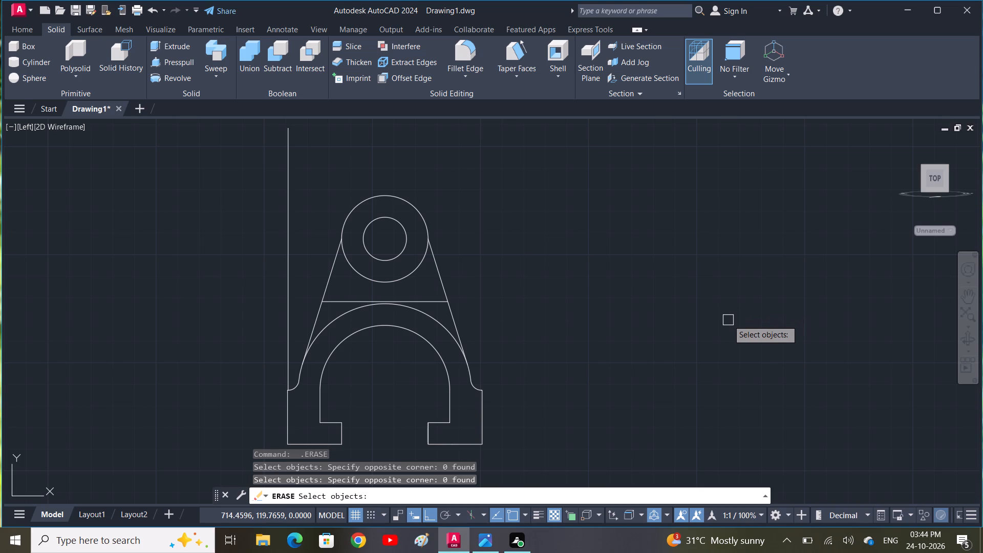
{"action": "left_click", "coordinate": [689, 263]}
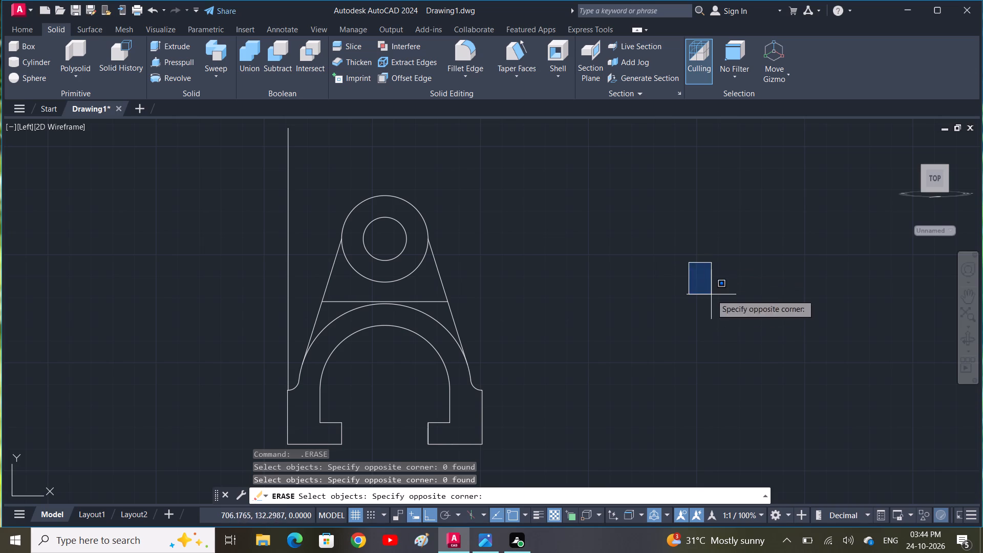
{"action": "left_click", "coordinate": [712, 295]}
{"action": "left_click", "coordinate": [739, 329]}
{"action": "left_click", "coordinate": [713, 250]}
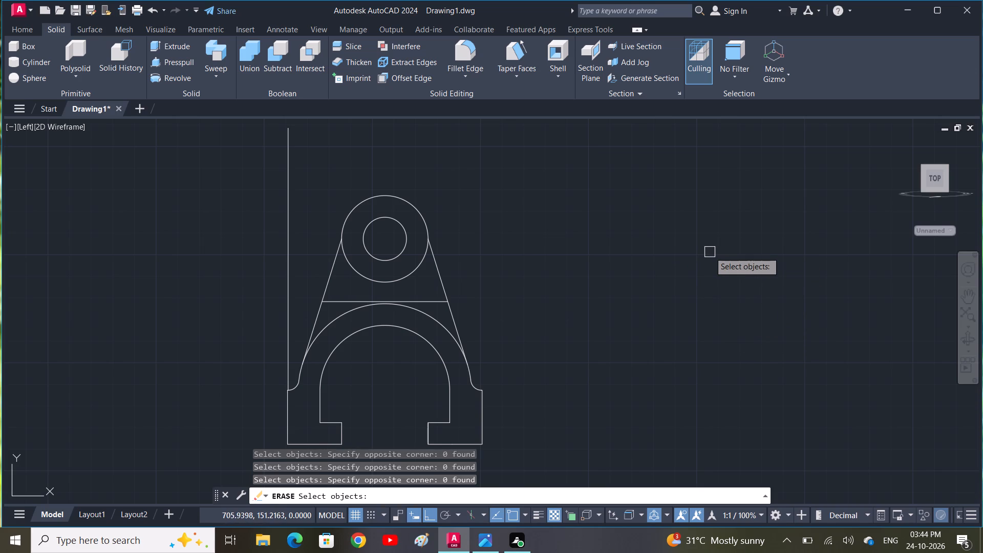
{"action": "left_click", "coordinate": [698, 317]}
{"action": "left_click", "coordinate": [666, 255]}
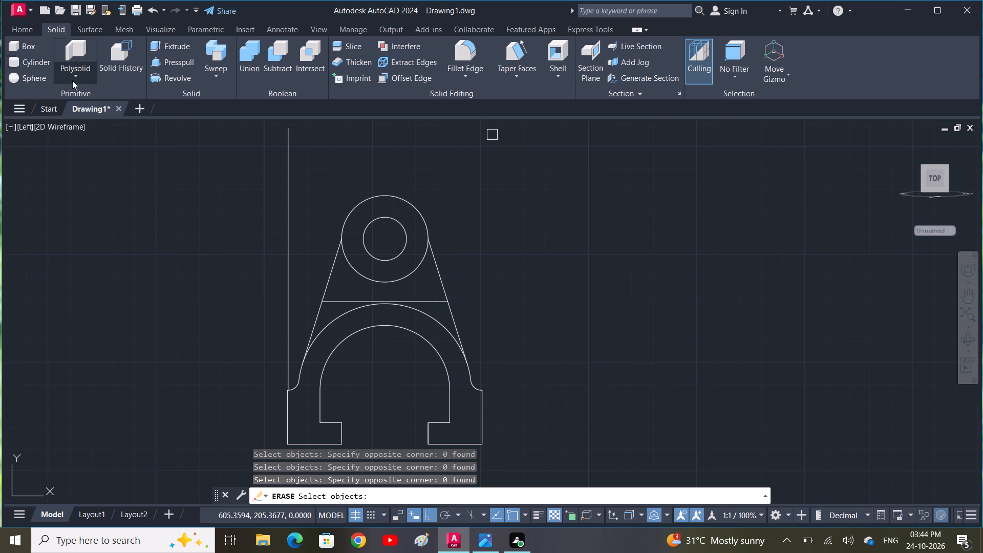
Draw a vertical line from the top outer corner of the profile's right foot up past the top of the concentric circles.
{"action": "left_click", "coordinate": [34, 26]}
{"action": "left_click", "coordinate": [266, 63]}
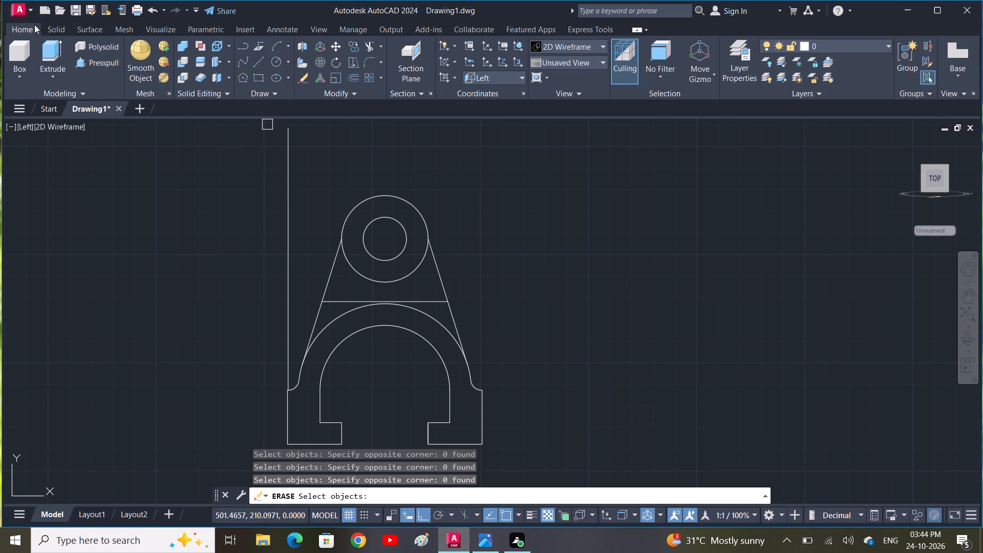
{"action": "left_click", "coordinate": [261, 60]}
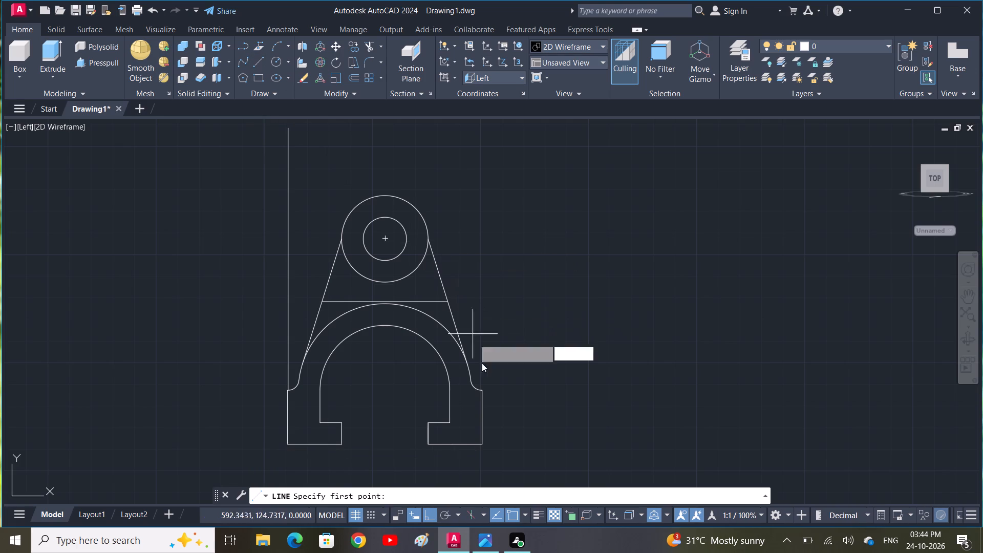
{"action": "left_click", "coordinate": [484, 395]}
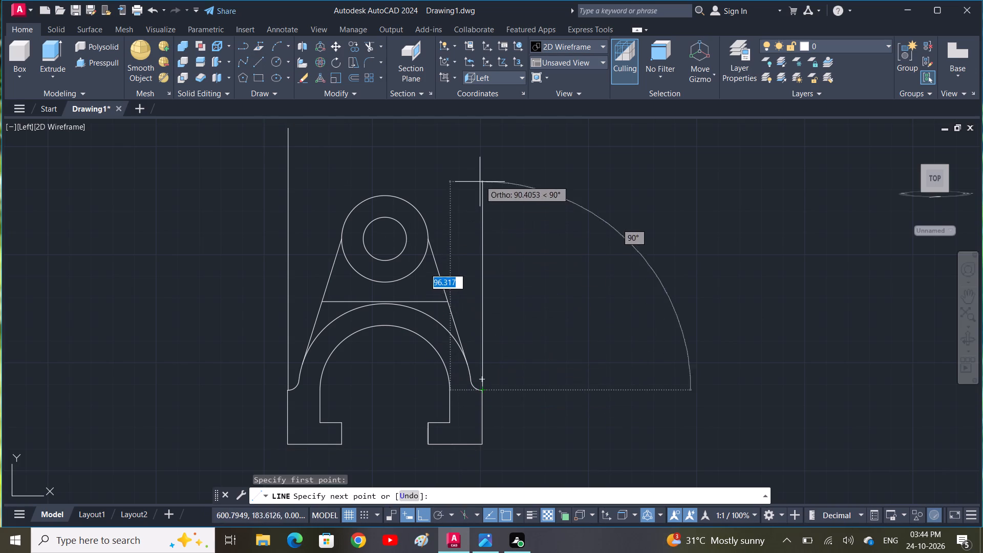
{"action": "left_click", "coordinate": [484, 137]}
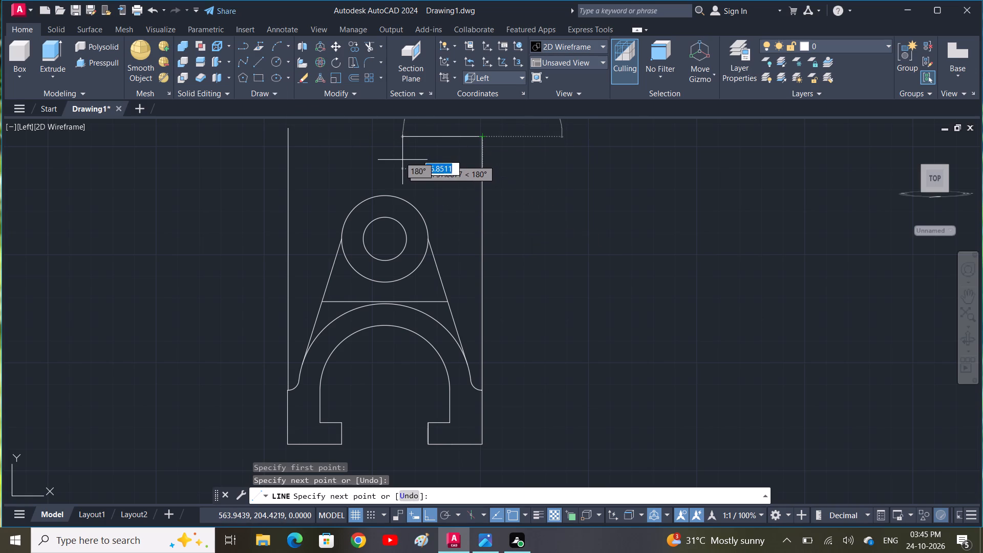
{"action": "key", "text": "Escape"}
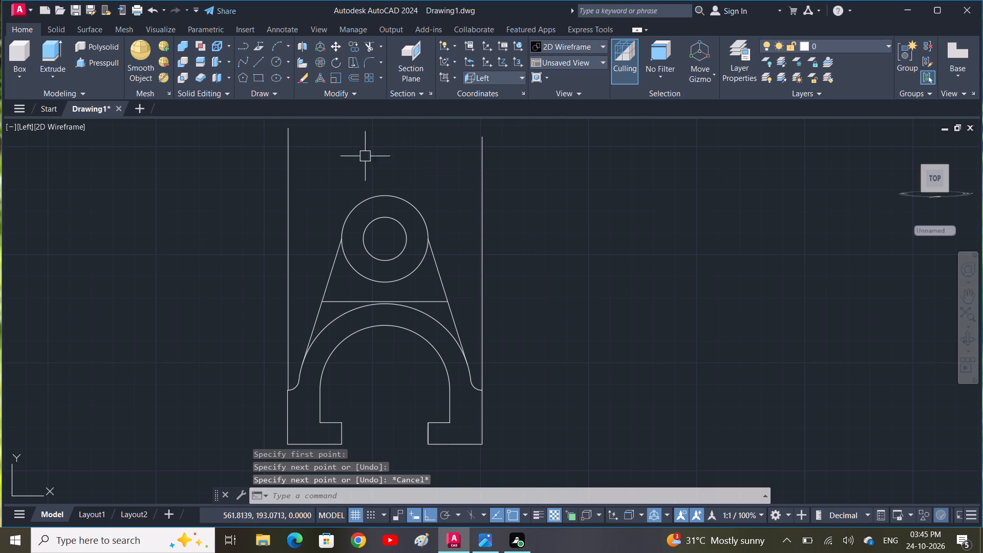
{"action": "scroll", "coordinate": [420, 169], "scroll_direction": "down", "scroll_amount": 1}
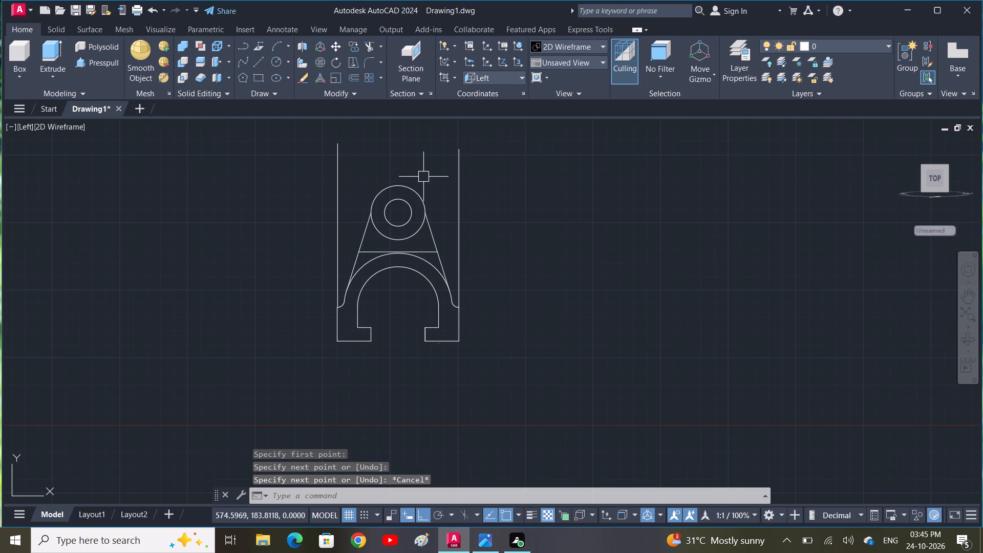
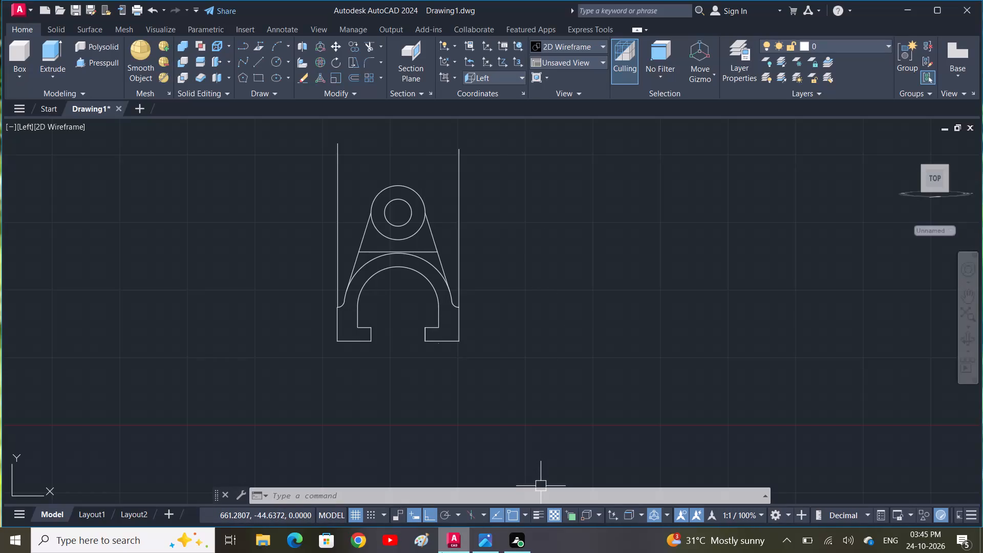
Examine the Exercise24 reference image for the dimensions of the rear uprights and the base.
{"action": "left_click", "coordinate": [484, 543]}
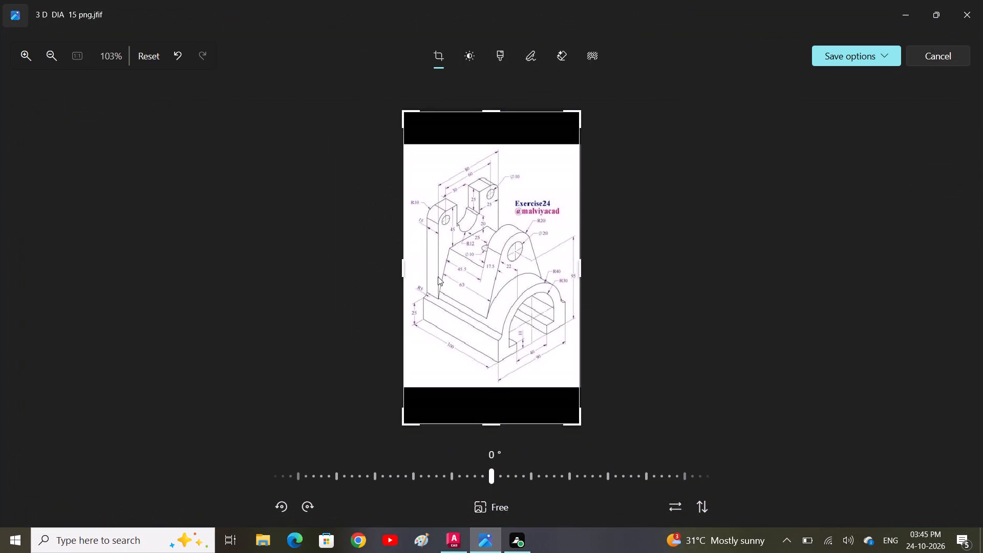
{"action": "scroll", "coordinate": [440, 271], "scroll_direction": "up", "scroll_amount": 1}
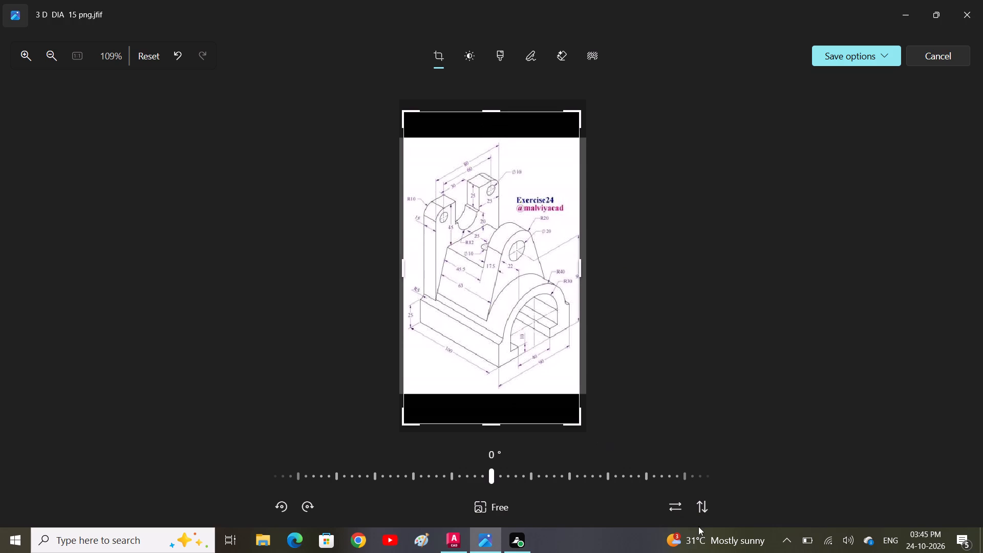
{"action": "left_click", "coordinate": [810, 541]}
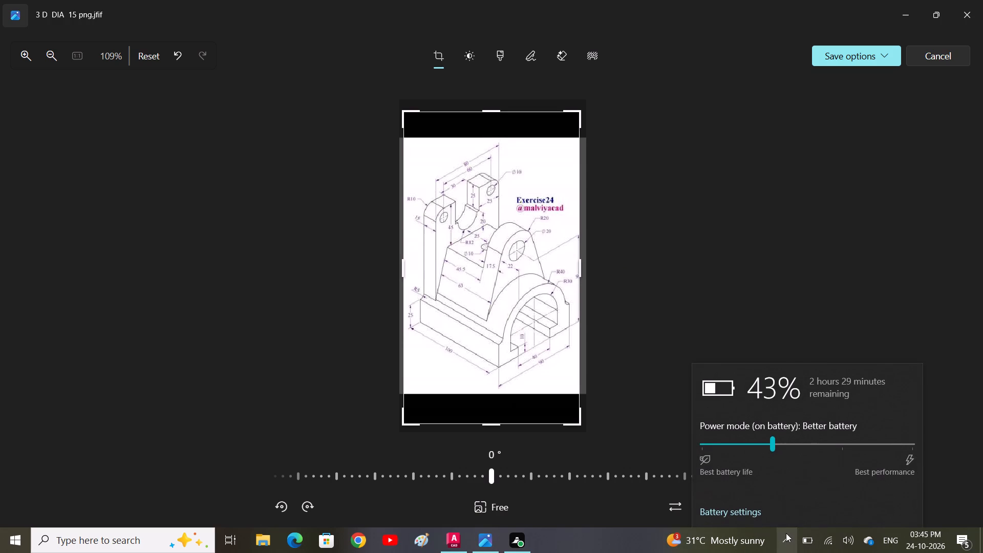
{"action": "left_click", "coordinate": [646, 187]}
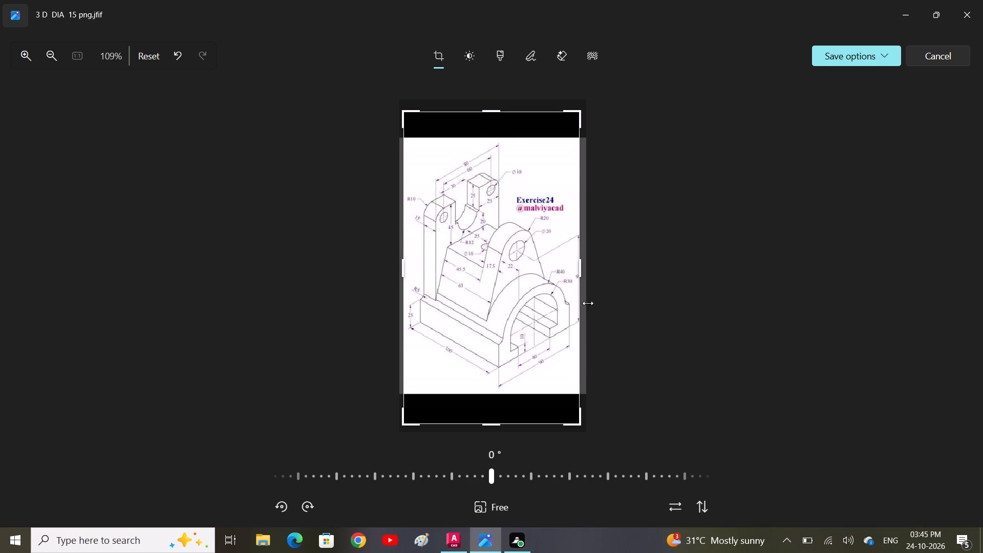
{"action": "scroll", "coordinate": [485, 222], "scroll_direction": "up", "scroll_amount": 2}
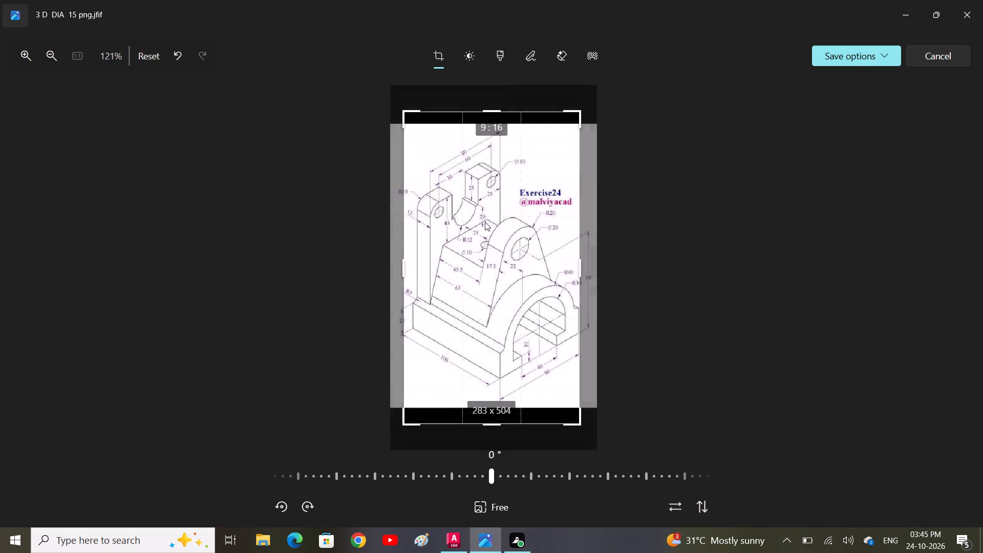
{"action": "scroll", "coordinate": [478, 240], "scroll_direction": "down", "scroll_amount": 1}
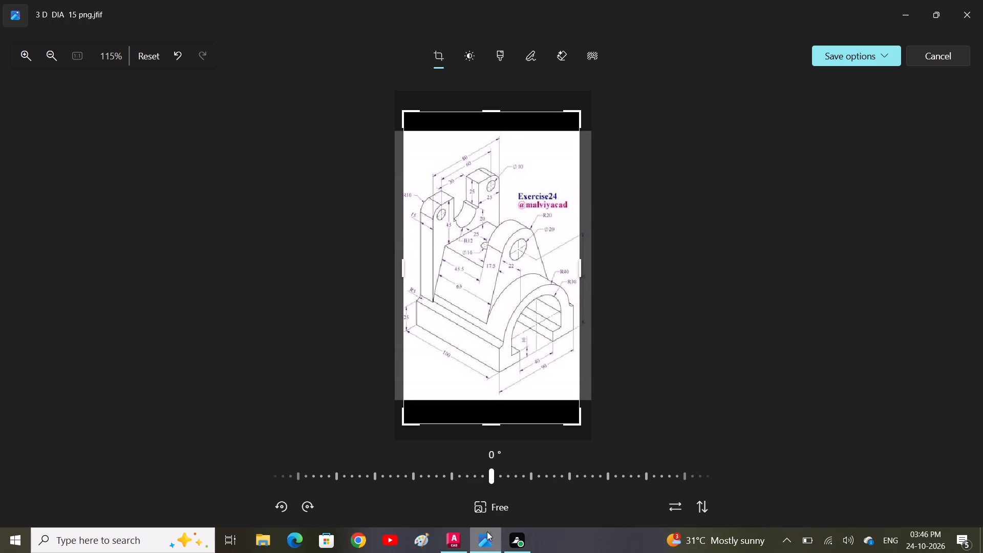
Back in AutoCAD, draw horizontal lines from the concentric circles' centre out to each of the two vertical projection lines.
{"action": "left_click", "coordinate": [462, 540]}
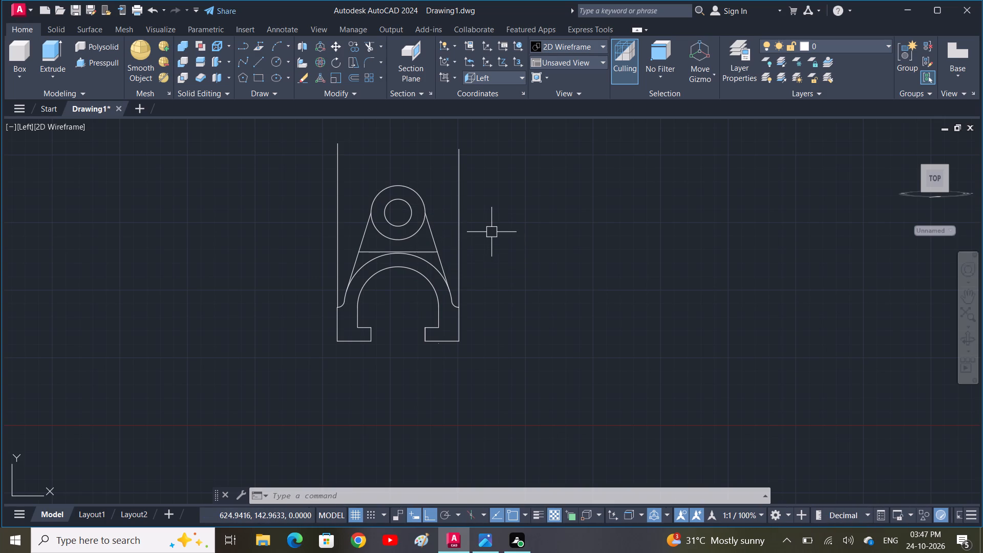
{"action": "type", "text": "L"}
{"action": "key", "text": "space"}
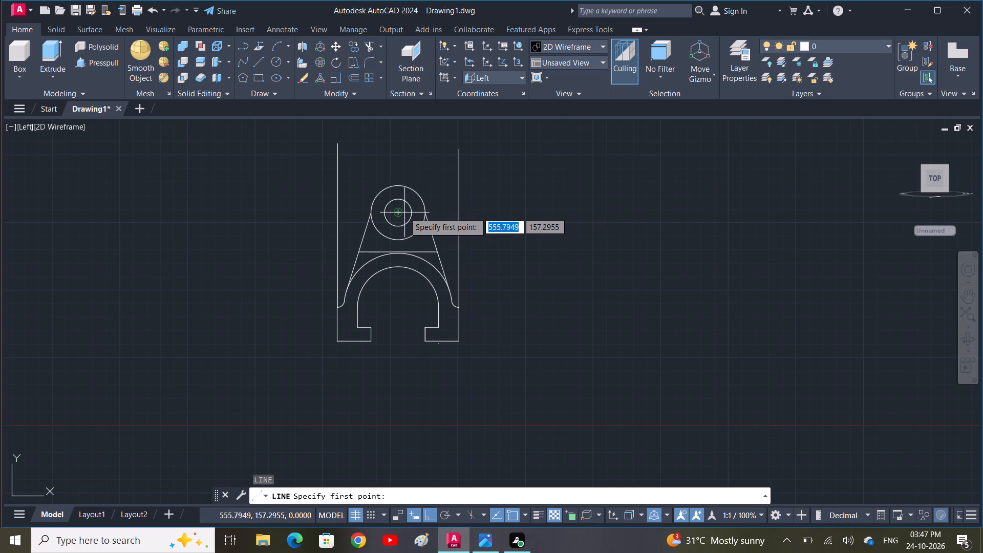
{"action": "left_click", "coordinate": [401, 209]}
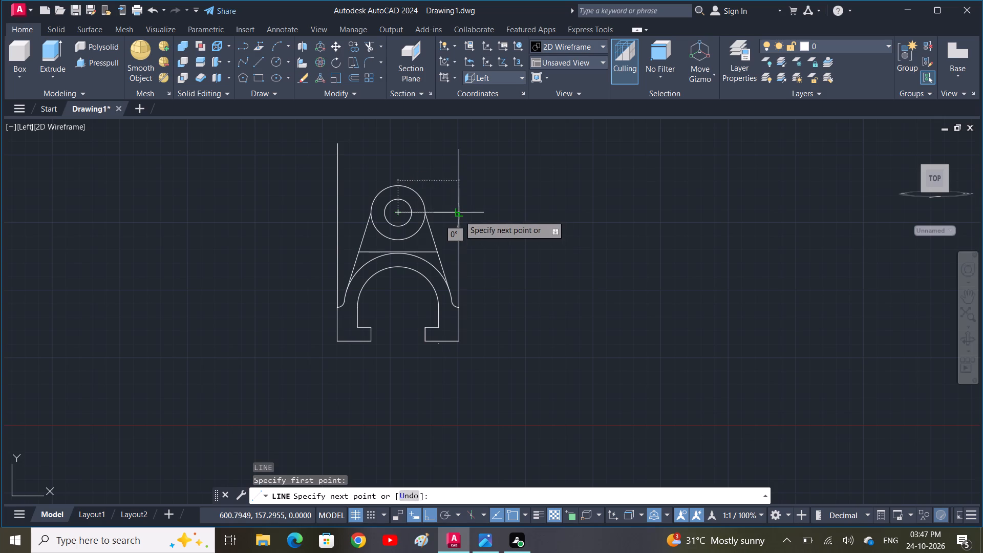
{"action": "left_click", "coordinate": [459, 216]}
{"action": "key", "text": "space"}
{"action": "key", "text": "space"}
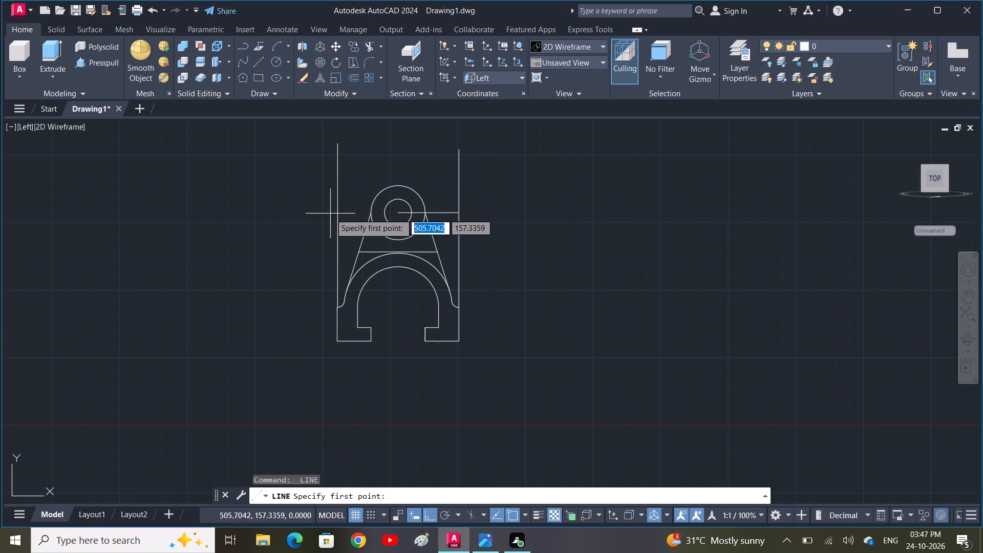
{"action": "left_click", "coordinate": [399, 215]}
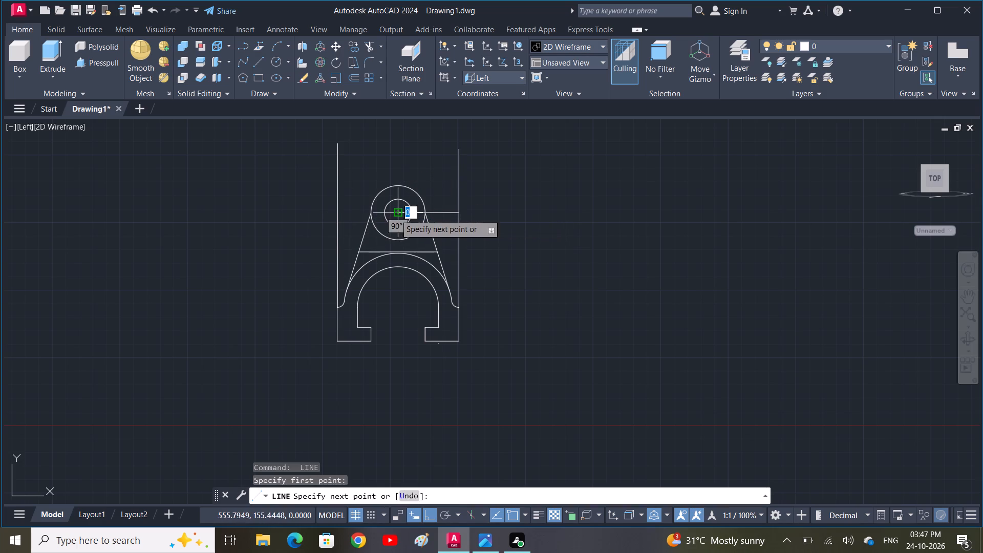
{"action": "left_click", "coordinate": [338, 214]}
{"action": "key", "text": "space"}
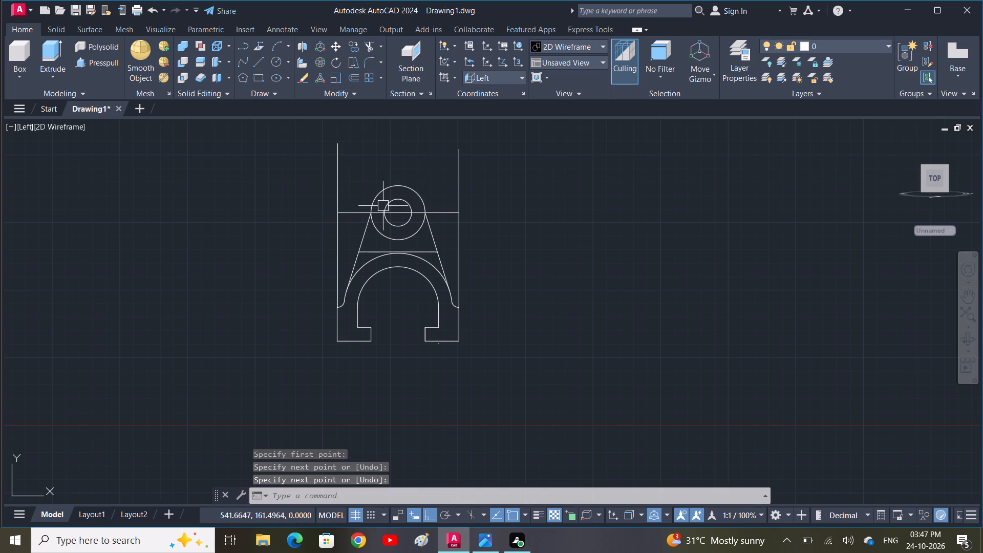
Trim both vertical projection lines above the horizontal line through the circles' centre.
{"action": "type", "text": "TR"}
{"action": "key", "text": "space"}
{"action": "left_click_drag", "start_coordinate": [374, 171], "coordinate": [335, 190]}
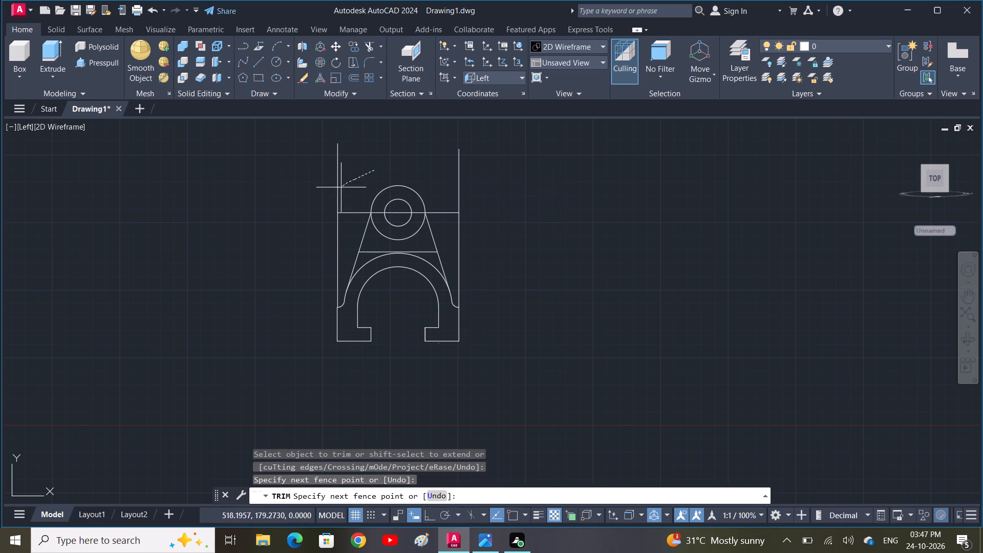
{"action": "left_click_drag", "start_coordinate": [335, 190], "coordinate": [312, 204]}
{"action": "left_click_drag", "start_coordinate": [433, 178], "coordinate": [516, 228]}
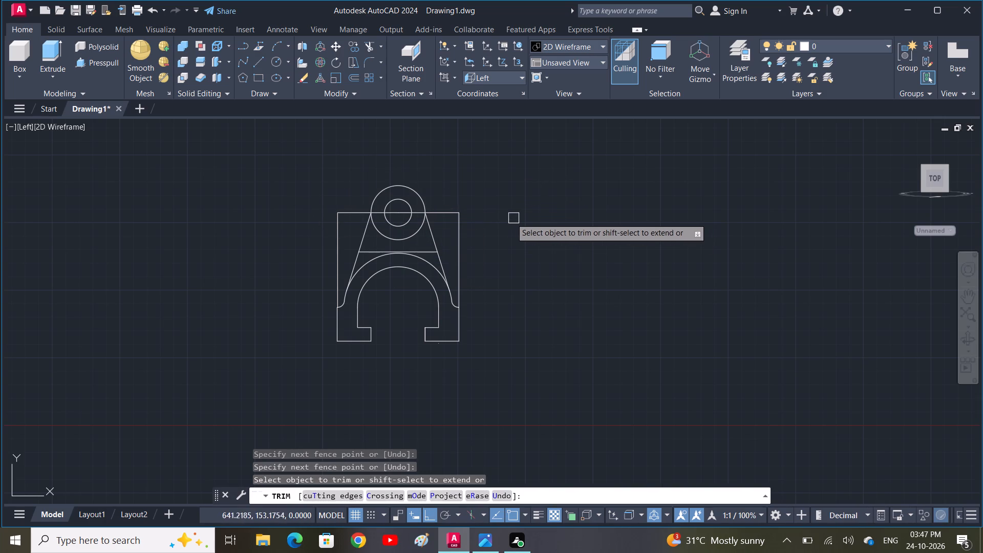
{"action": "key", "text": "grave"}
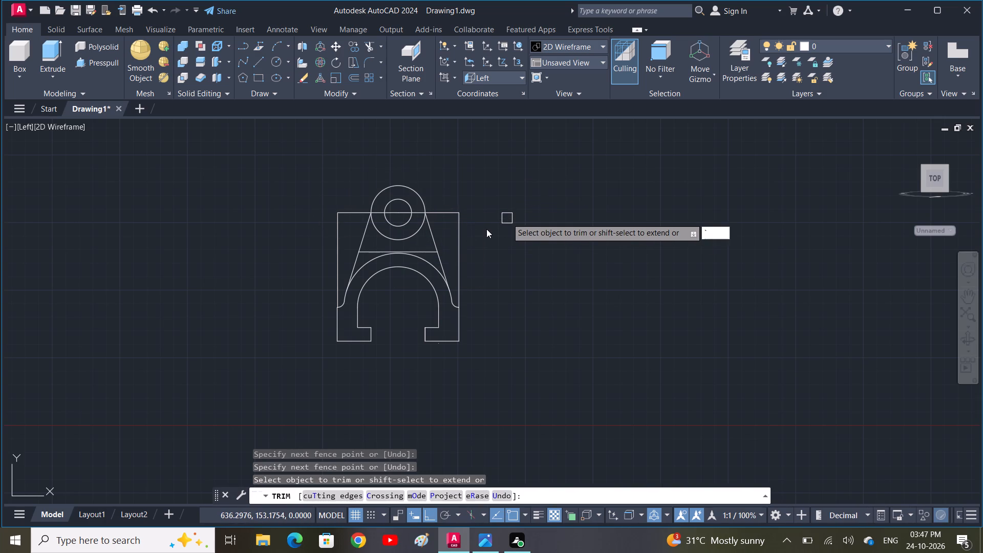
{"action": "key", "text": "Escape"}
{"action": "key", "text": "Escape"}
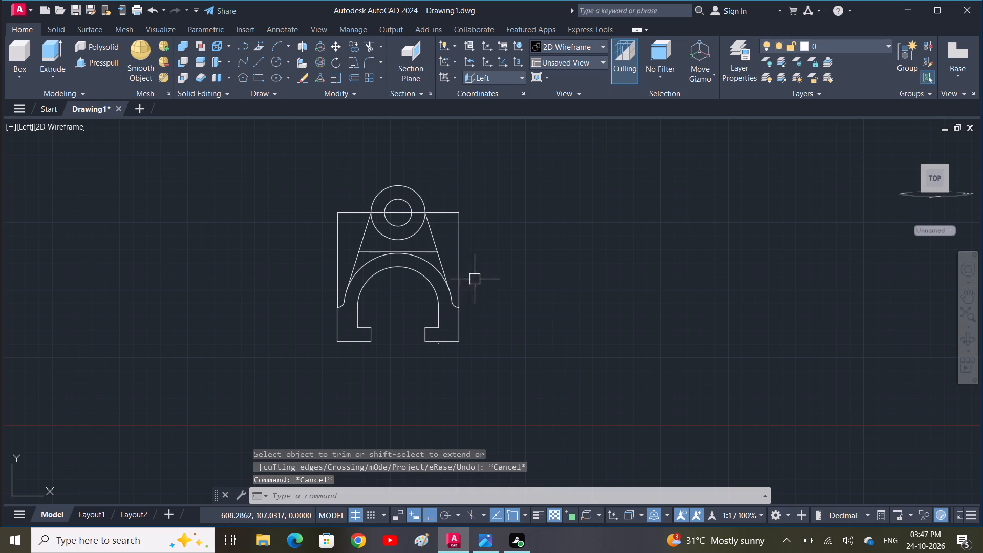
Move the two vertical and two horizontal projection lines horizontally to the empty area right of the profile.
{"action": "left_click", "coordinate": [457, 235]}
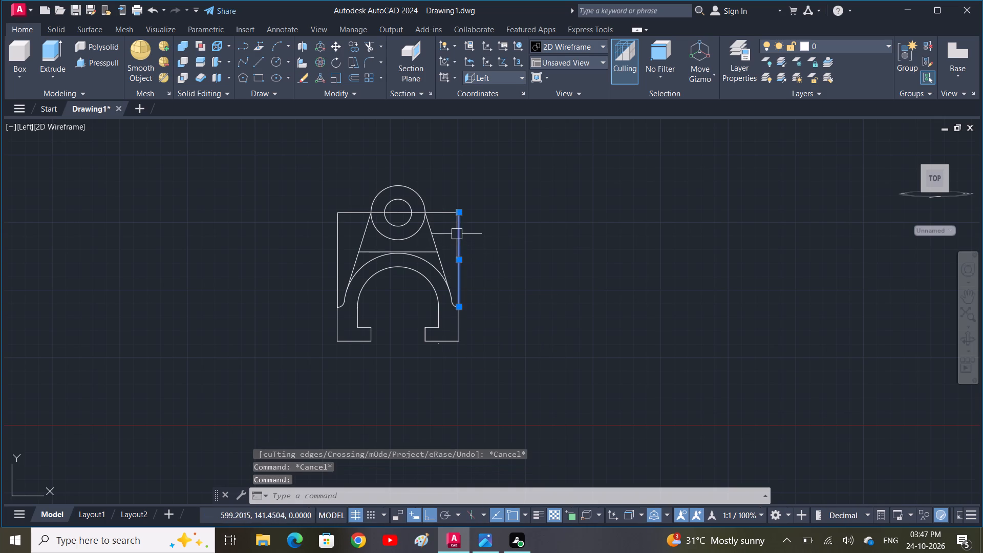
{"action": "left_click", "coordinate": [445, 217]}
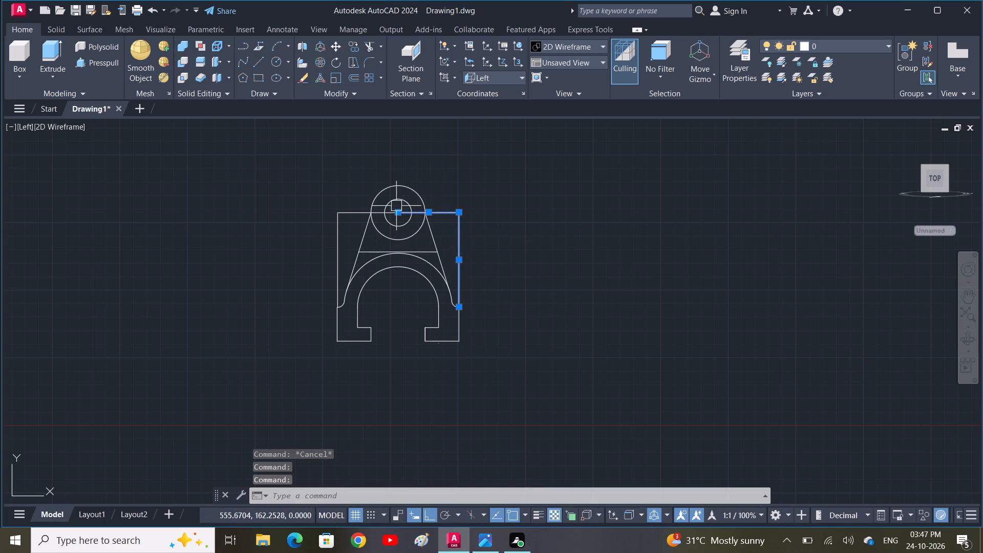
{"action": "left_click", "coordinate": [364, 211]}
{"action": "left_click", "coordinate": [338, 240]}
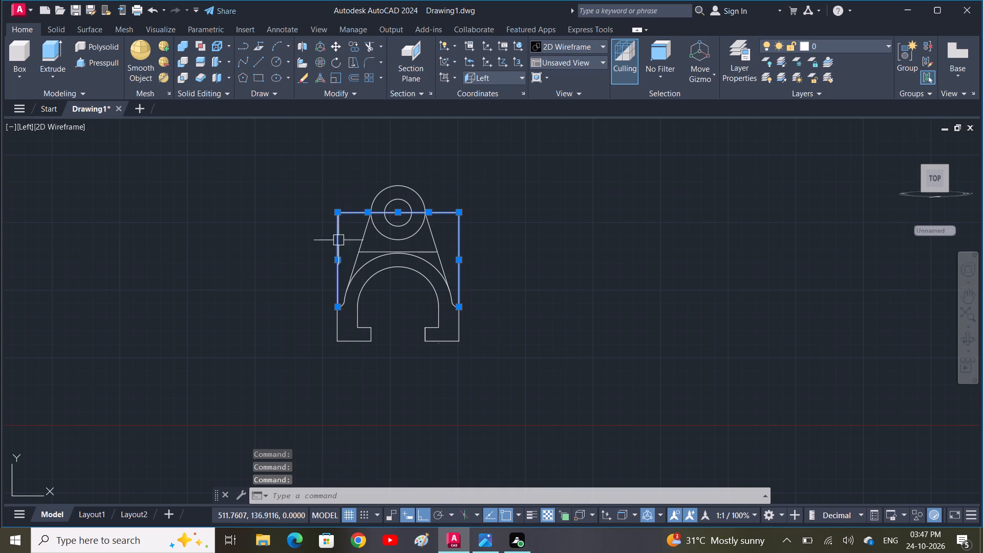
{"action": "type", "text": "M"}
{"action": "key", "text": "space"}
{"action": "left_click", "coordinate": [401, 212]}
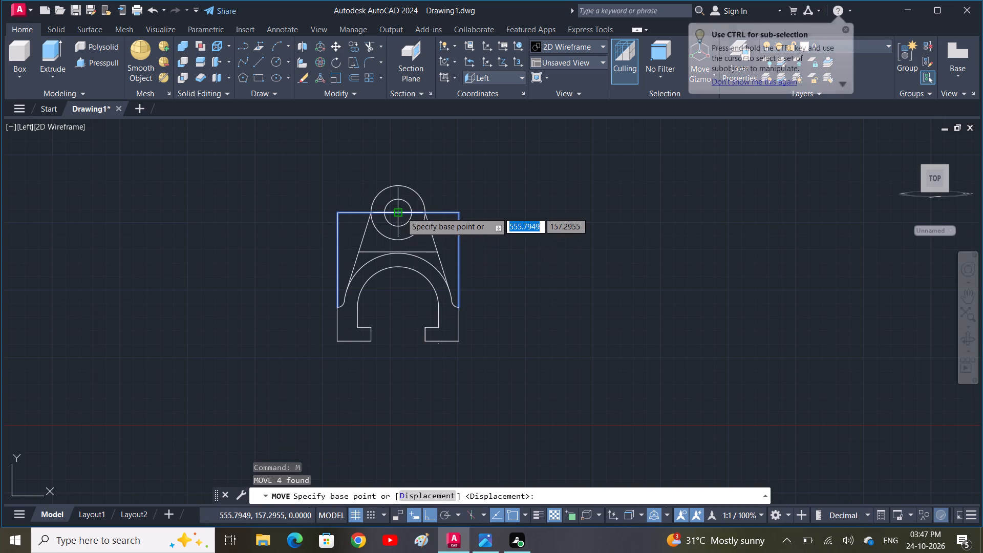
{"action": "left_click", "coordinate": [675, 253]}
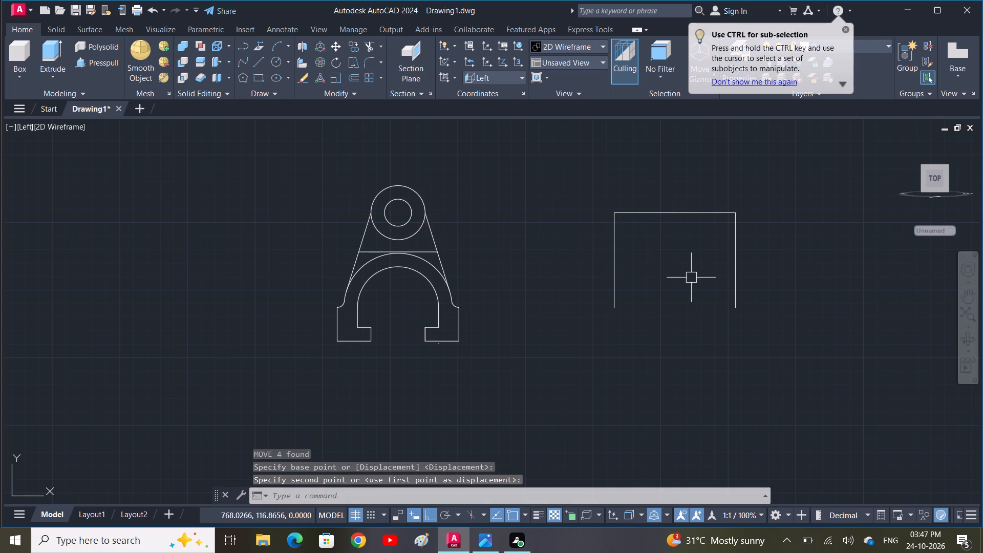
{"action": "key", "text": "Escape"}
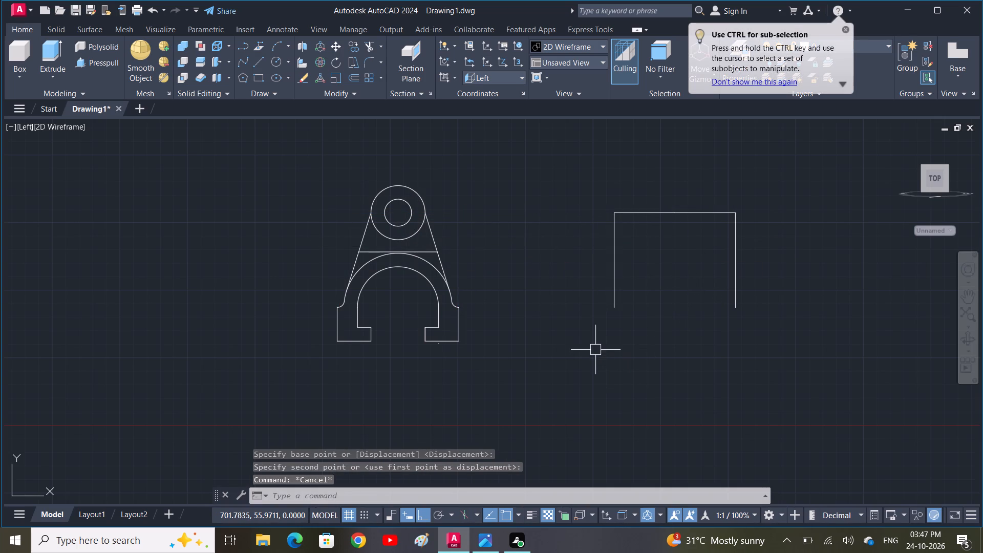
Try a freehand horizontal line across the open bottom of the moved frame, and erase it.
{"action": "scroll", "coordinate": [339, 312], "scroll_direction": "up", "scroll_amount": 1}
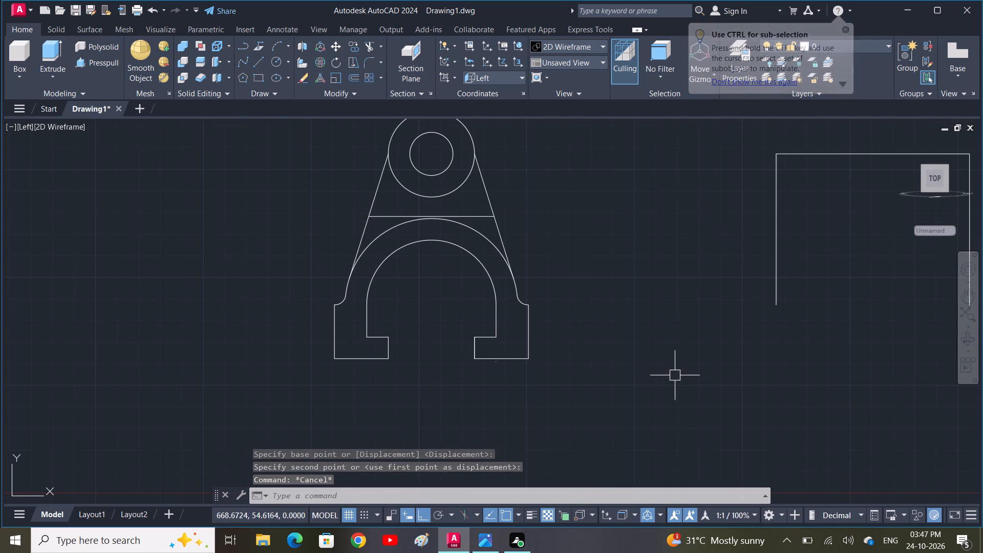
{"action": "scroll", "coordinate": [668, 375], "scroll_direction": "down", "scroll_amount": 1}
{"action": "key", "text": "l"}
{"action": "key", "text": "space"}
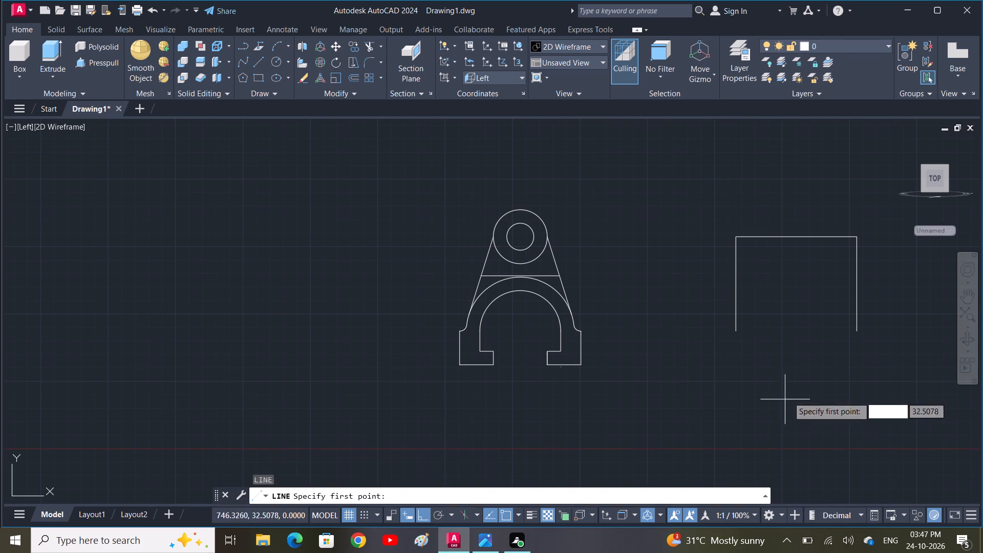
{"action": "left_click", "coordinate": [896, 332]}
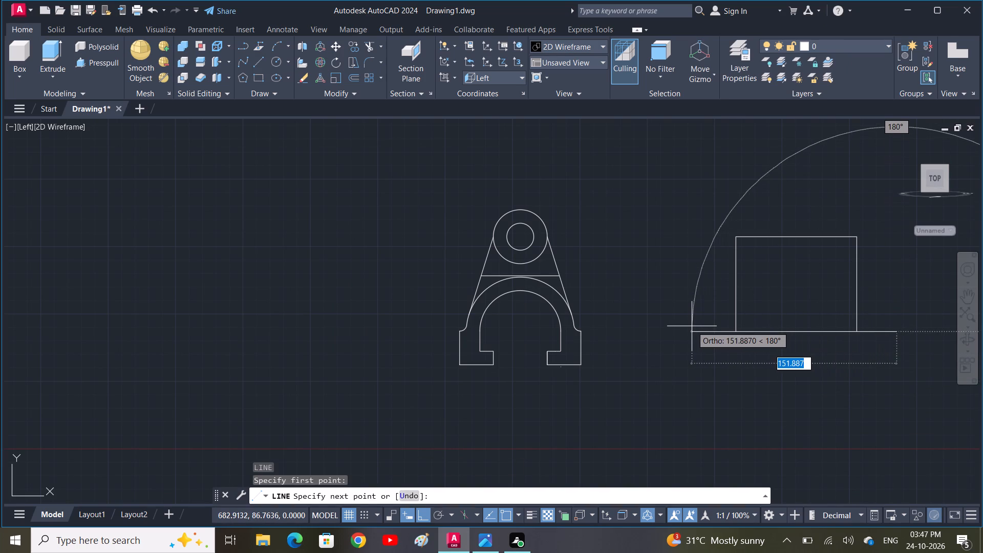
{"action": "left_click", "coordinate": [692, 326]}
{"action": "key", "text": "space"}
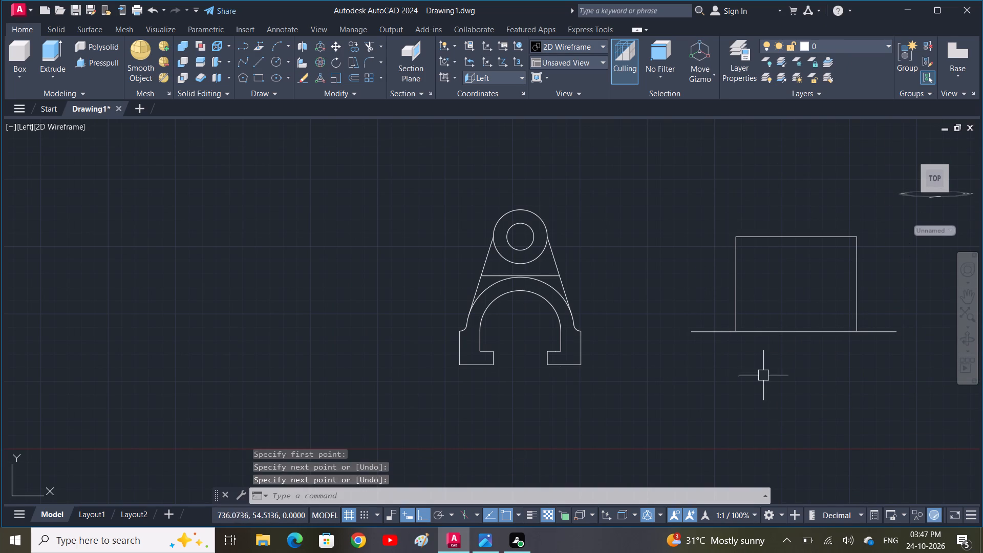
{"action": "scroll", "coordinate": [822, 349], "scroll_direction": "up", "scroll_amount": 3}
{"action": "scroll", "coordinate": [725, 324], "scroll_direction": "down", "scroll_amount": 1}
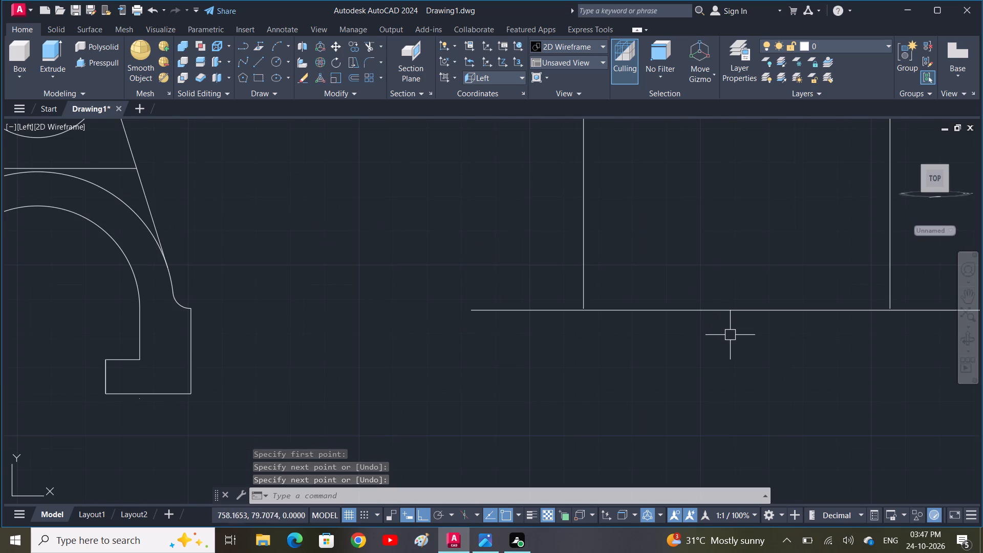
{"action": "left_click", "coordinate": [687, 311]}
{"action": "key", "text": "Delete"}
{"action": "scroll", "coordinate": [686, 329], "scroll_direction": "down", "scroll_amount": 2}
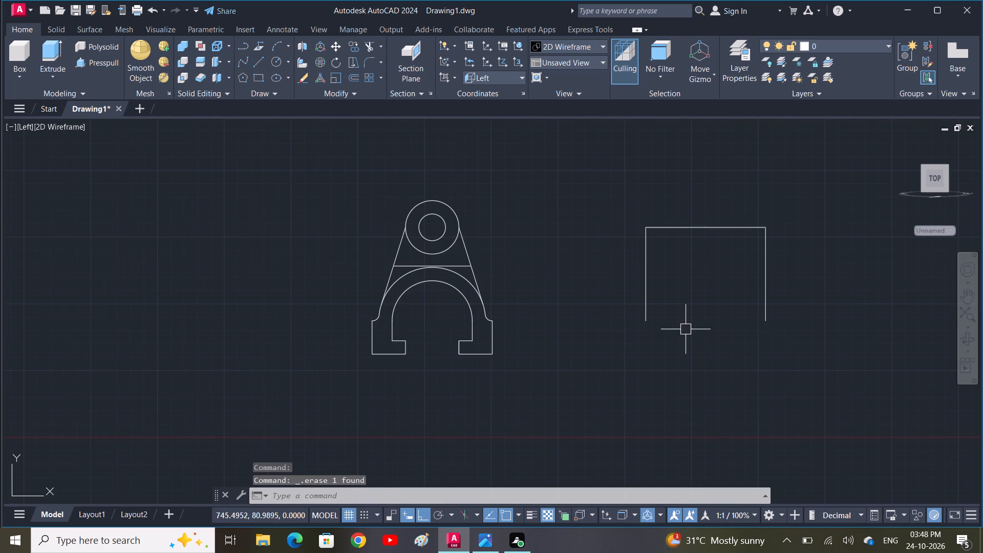
Draw horizontal lines from the frame's lower right endpoint, one leftward past the left vertical and one extending outward to the right.
{"action": "type", "text": "L"}
{"action": "key", "text": "space"}
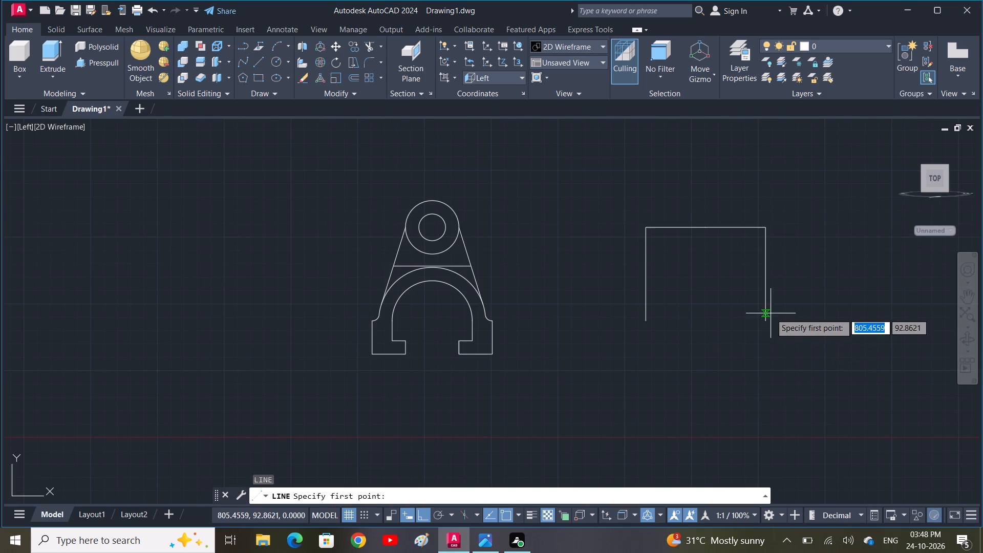
{"action": "left_click", "coordinate": [763, 318]}
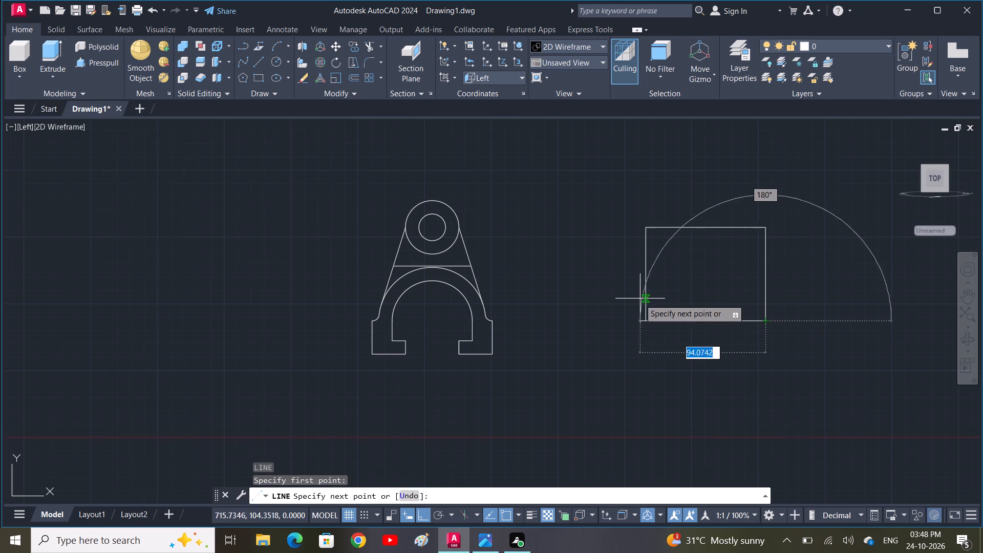
{"action": "left_click", "coordinate": [617, 316]}
{"action": "key", "text": "space"}
{"action": "key", "text": "space"}
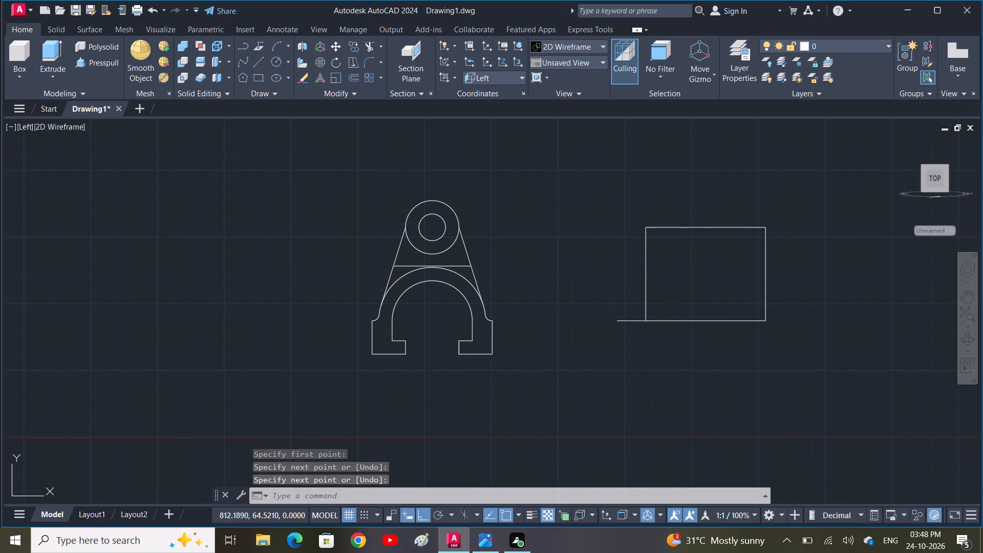
{"action": "left_click", "coordinate": [767, 324]}
{"action": "left_click", "coordinate": [809, 323]}
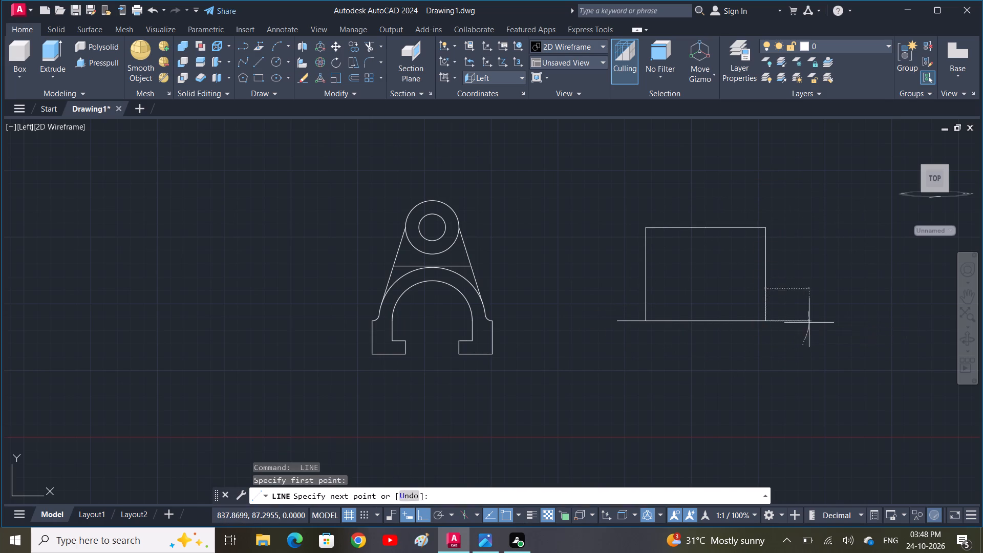
{"action": "key", "text": "space"}
Fillet the outer corner between the frame's left vertical and the base line with radius 5.
{"action": "key", "text": "f"}
{"action": "key", "text": "space"}
{"action": "key", "text": "r"}
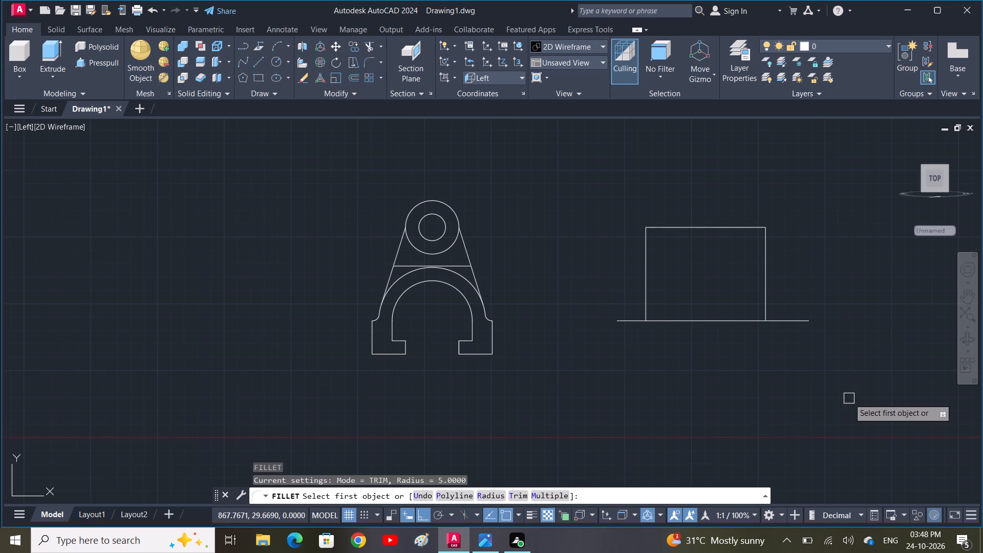
{"action": "key", "text": "space"}
{"action": "type", "text": "5"}
{"action": "key", "text": "space"}
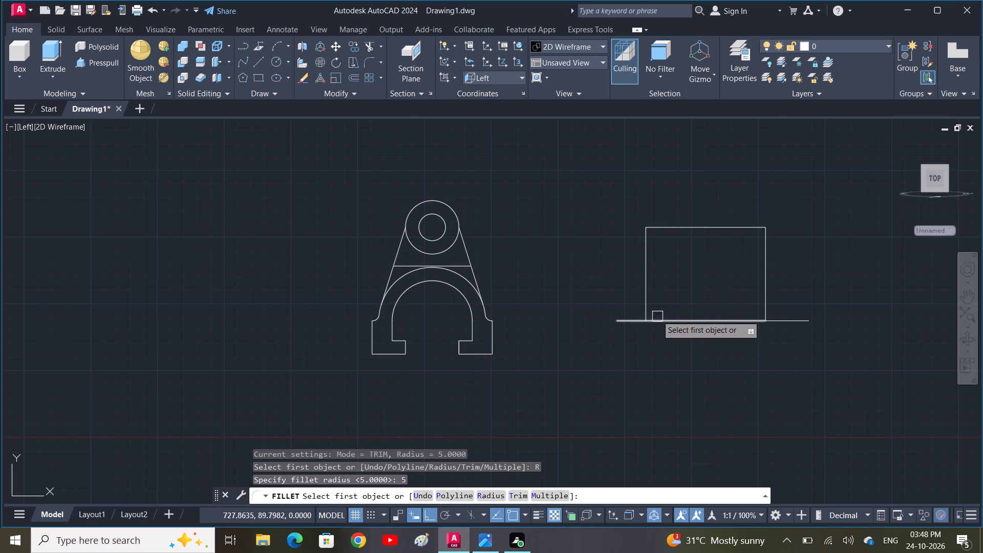
{"action": "left_click", "coordinate": [649, 311]}
{"action": "left_click", "coordinate": [627, 320]}
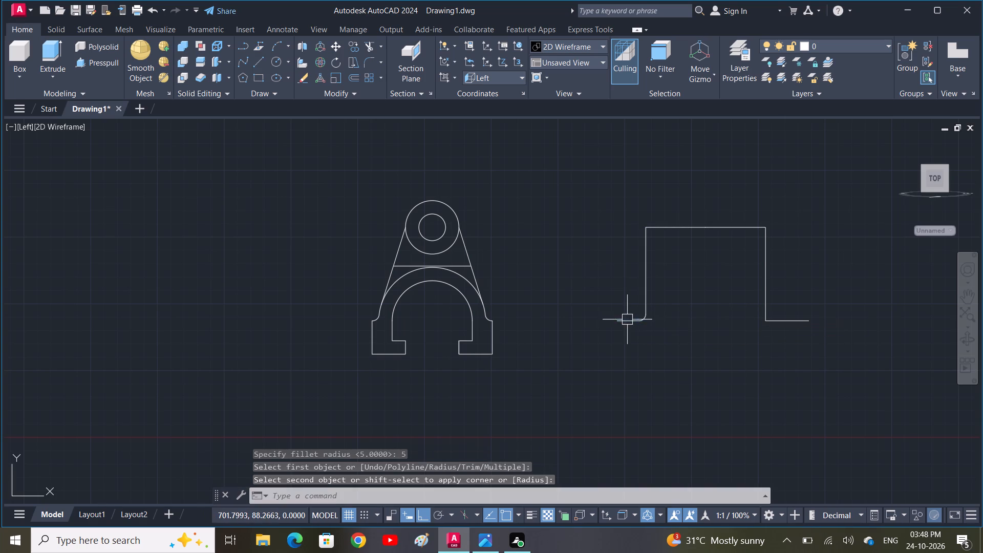
Fillet the outer corner between the frame's right vertical and the outward base line with radius 5.
{"action": "key", "text": "space"}
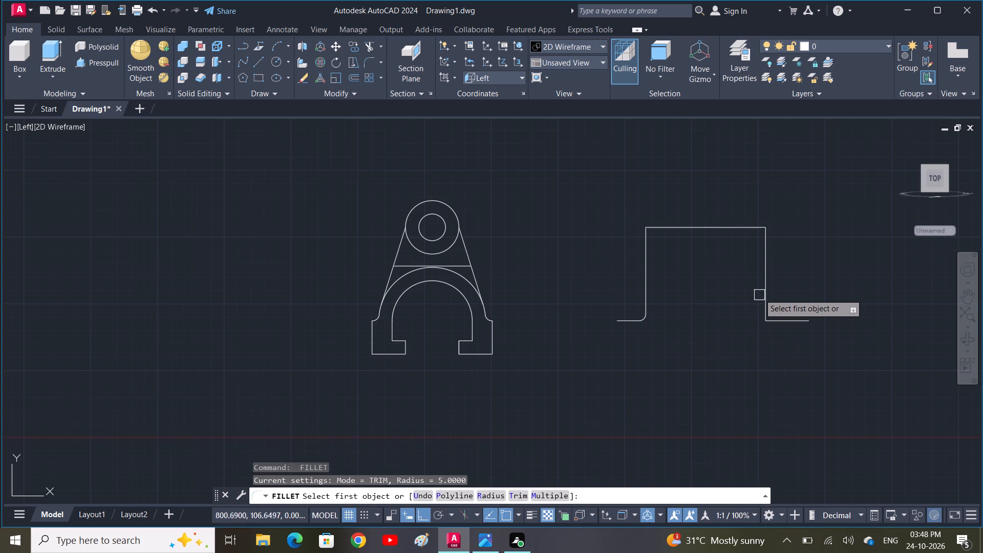
{"action": "left_click", "coordinate": [762, 290]}
{"action": "left_click", "coordinate": [792, 323]}
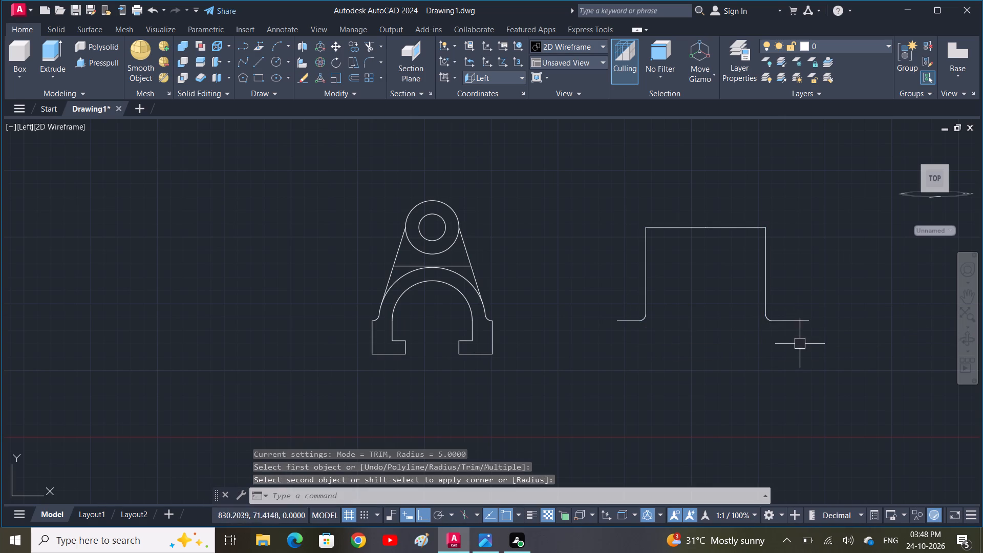
Trim away the leftover horizontal base line stubs beyond the two radius 5 fillets.
{"action": "type", "text": "TR"}
{"action": "key", "text": "space"}
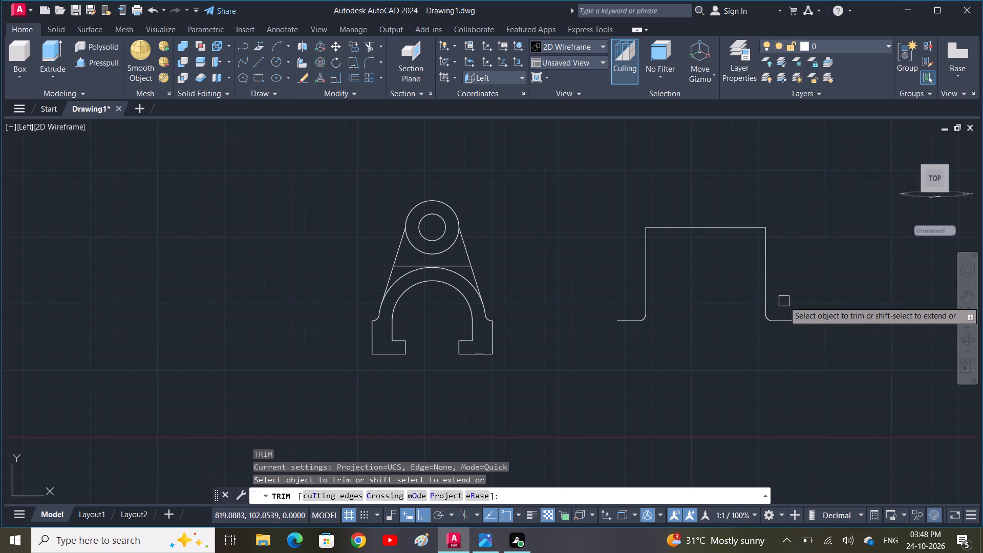
{"action": "left_click_drag", "start_coordinate": [786, 301], "coordinate": [793, 353]}
{"action": "left_click_drag", "start_coordinate": [619, 305], "coordinate": [634, 356]}
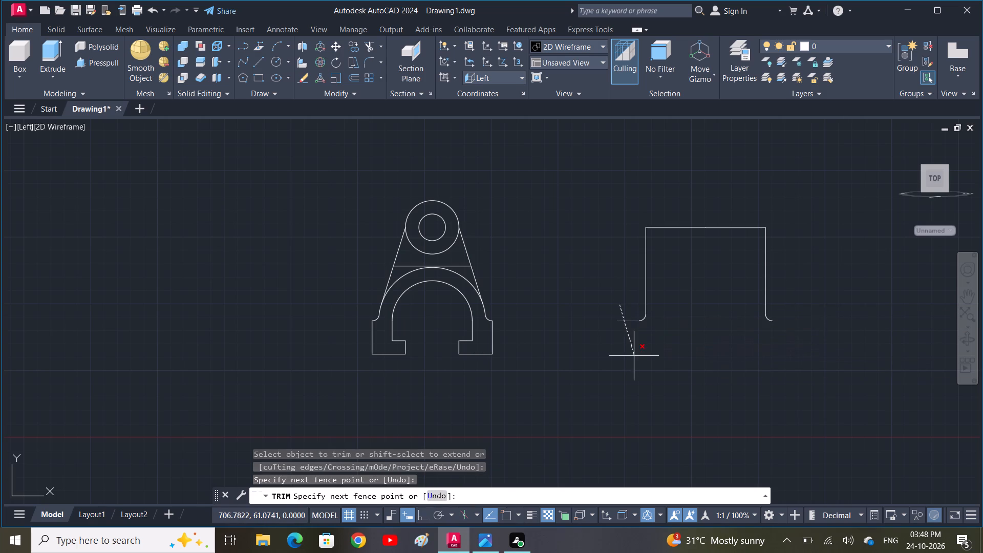
{"action": "key", "text": "1"}
{"action": "type", "text": "C"}
{"action": "key", "text": "space"}
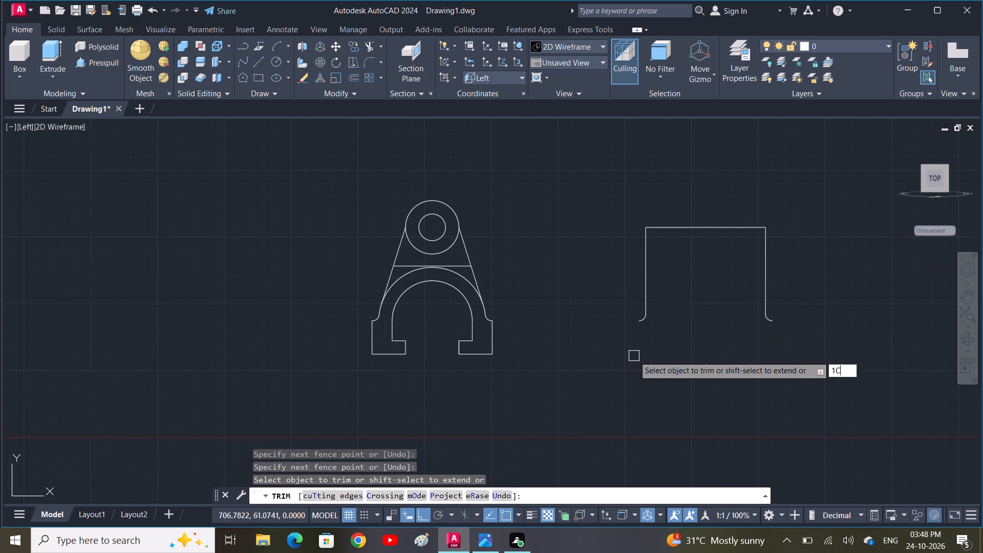
{"action": "key", "text": "Escape"}
{"action": "key", "text": "Escape"}
Draw a circle of radius 12 centred on the midpoint of the frame's top line, consulting the reference image for the radius.
{"action": "key", "text": "c"}
{"action": "key", "text": "space"}
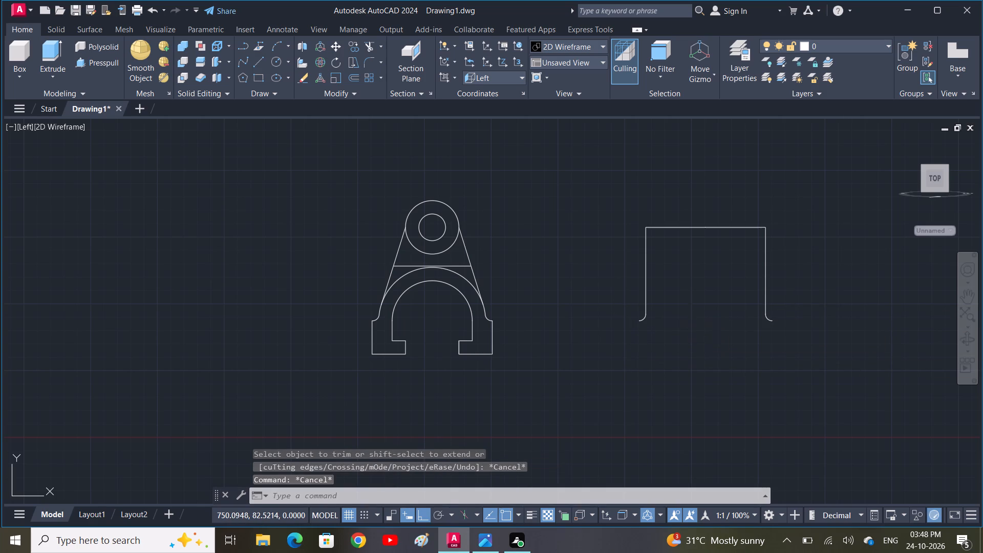
{"action": "left_click", "coordinate": [708, 225]}
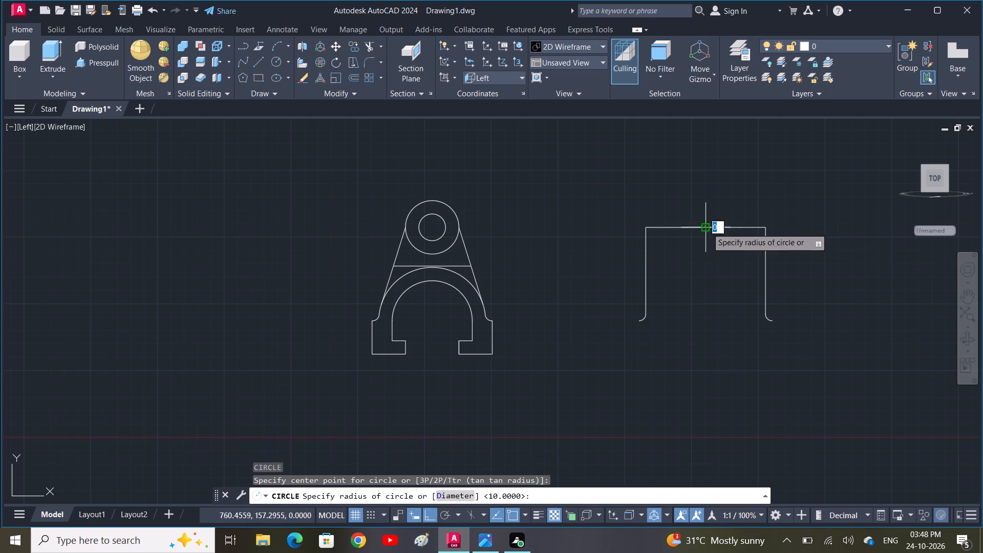
{"action": "left_click", "coordinate": [484, 540]}
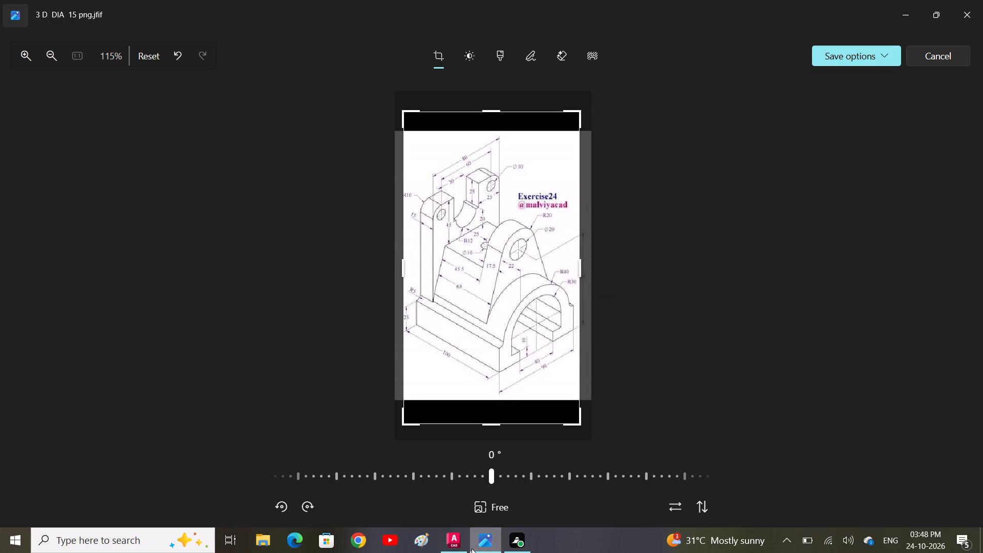
{"action": "left_click", "coordinate": [452, 542]}
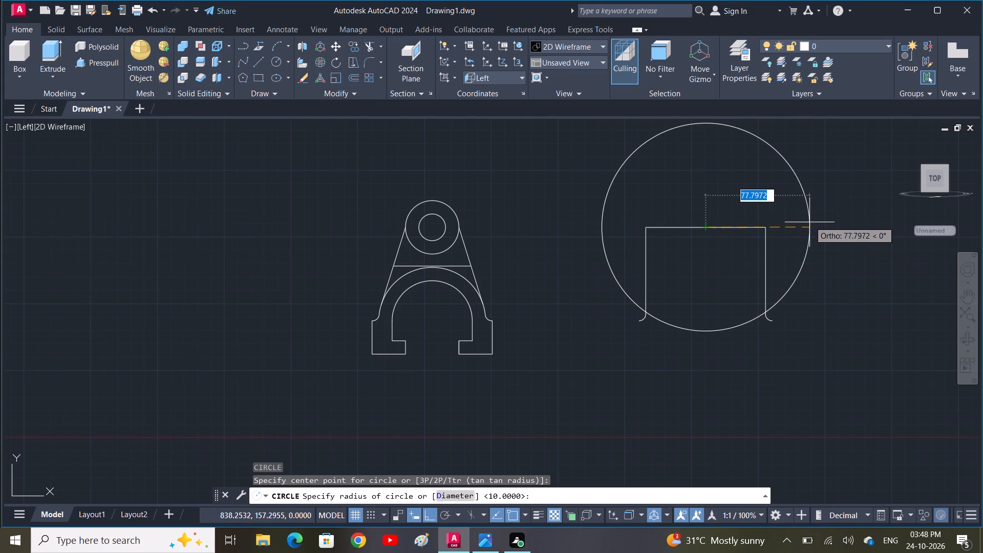
{"action": "type", "text": "12"}
{"action": "key", "text": "space"}
{"action": "scroll", "coordinate": [723, 212], "scroll_direction": "up", "scroll_amount": 1}
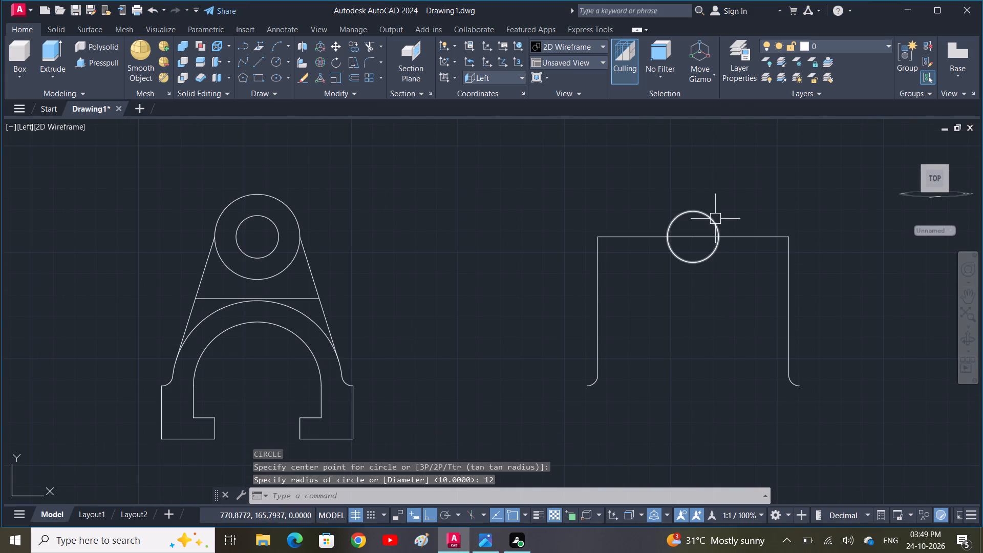
Trim the circle's upper half and the top line segment inside it to leave a semicircular notch.
{"action": "type", "text": "TR"}
{"action": "key", "text": "space"}
{"action": "left_click_drag", "start_coordinate": [721, 210], "coordinate": [699, 224]}
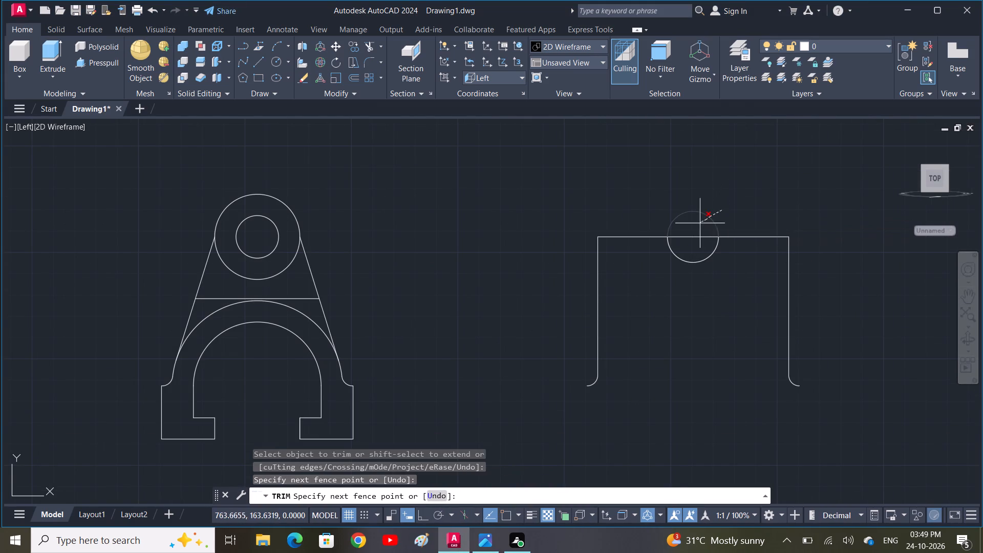
{"action": "left_click_drag", "start_coordinate": [699, 224], "coordinate": [701, 246]}
{"action": "left_click", "coordinate": [689, 239]}
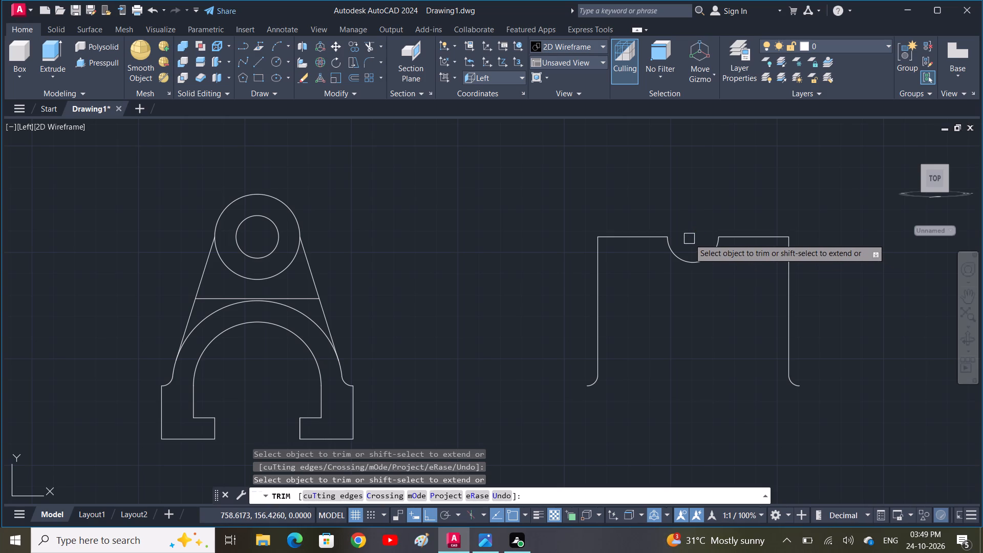
{"action": "key", "text": "F1"}
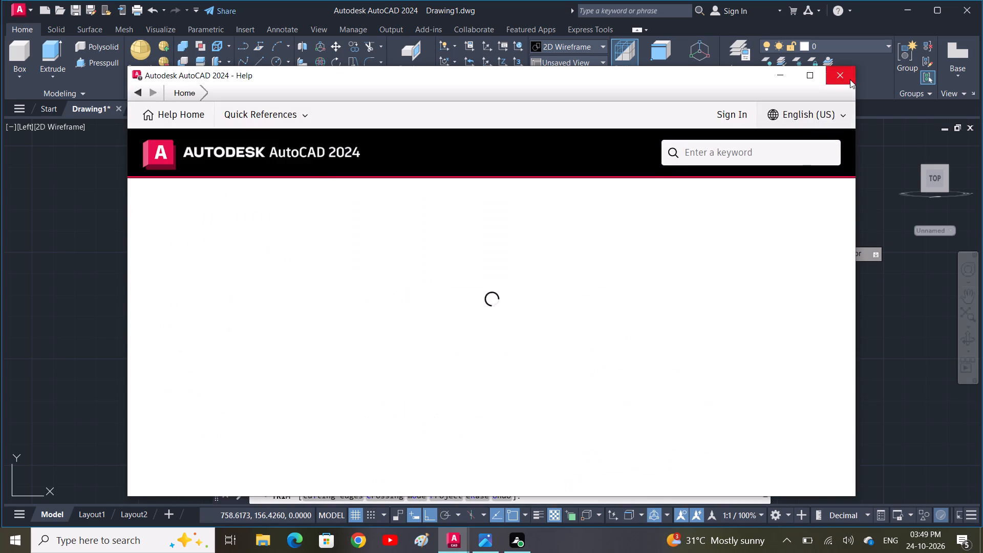
{"action": "left_click", "coordinate": [850, 79]}
{"action": "key", "text": "Escape"}
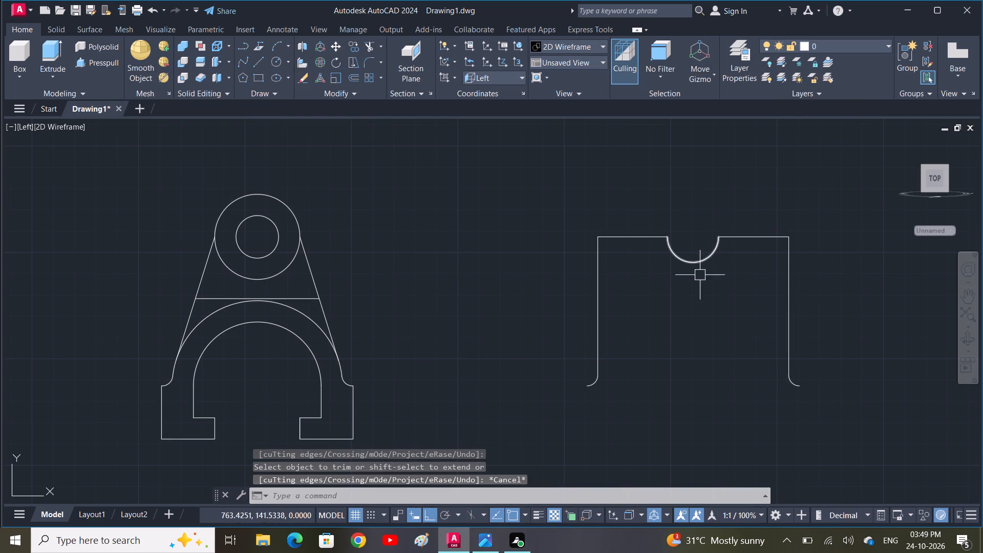
Examine the dimensions around the rear upright's notch and top lugs in the reference image.
{"action": "middle_click_drag", "start_coordinate": [683, 321], "coordinate": [640, 339]}
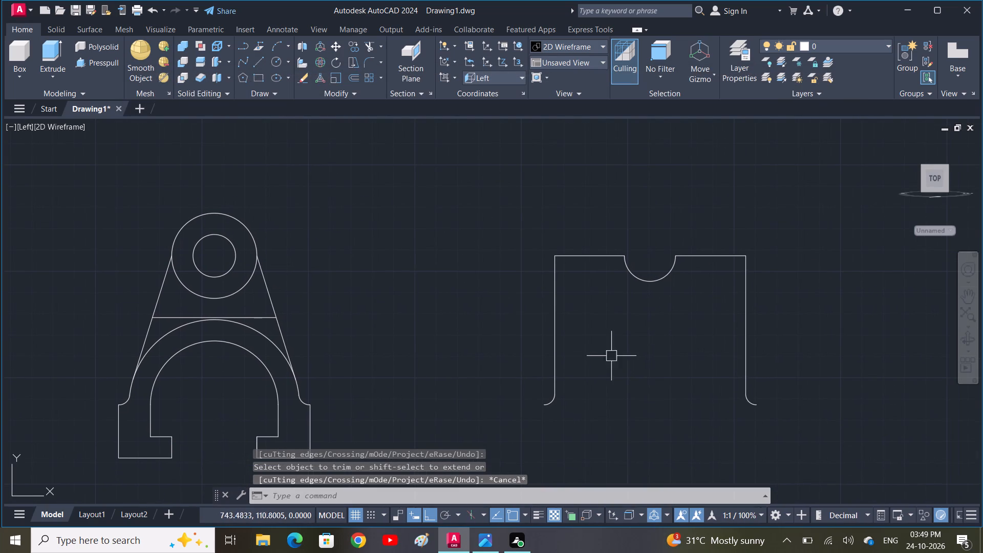
{"action": "left_click", "coordinate": [480, 536]}
{"action": "scroll", "coordinate": [472, 204], "scroll_direction": "up", "scroll_amount": 2}
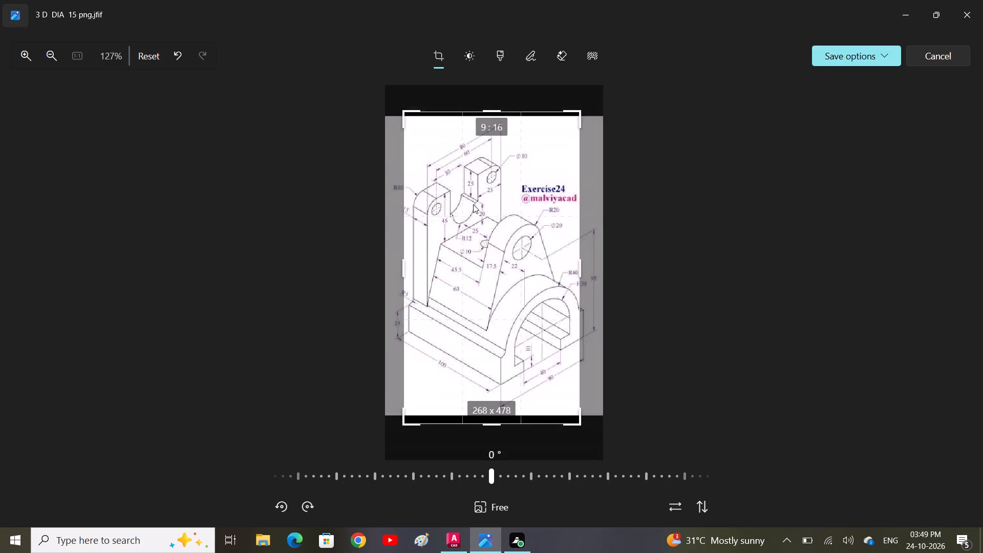
{"action": "scroll", "coordinate": [473, 204], "scroll_direction": "up", "scroll_amount": 2}
{"action": "middle_click_drag", "start_coordinate": [476, 207], "coordinate": [551, 321]}
{"action": "scroll", "coordinate": [544, 297], "scroll_direction": "up", "scroll_amount": 6}
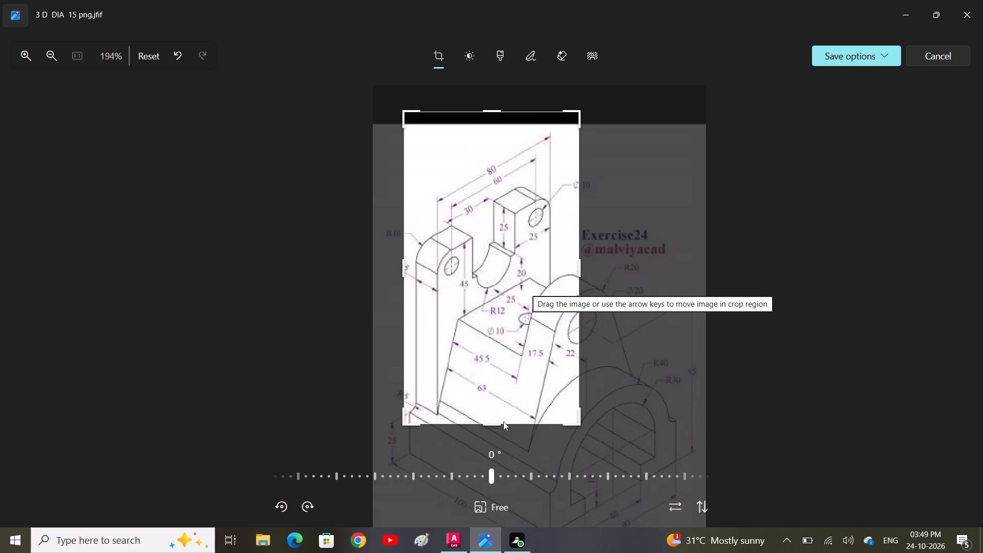
{"action": "left_click", "coordinate": [490, 540]}
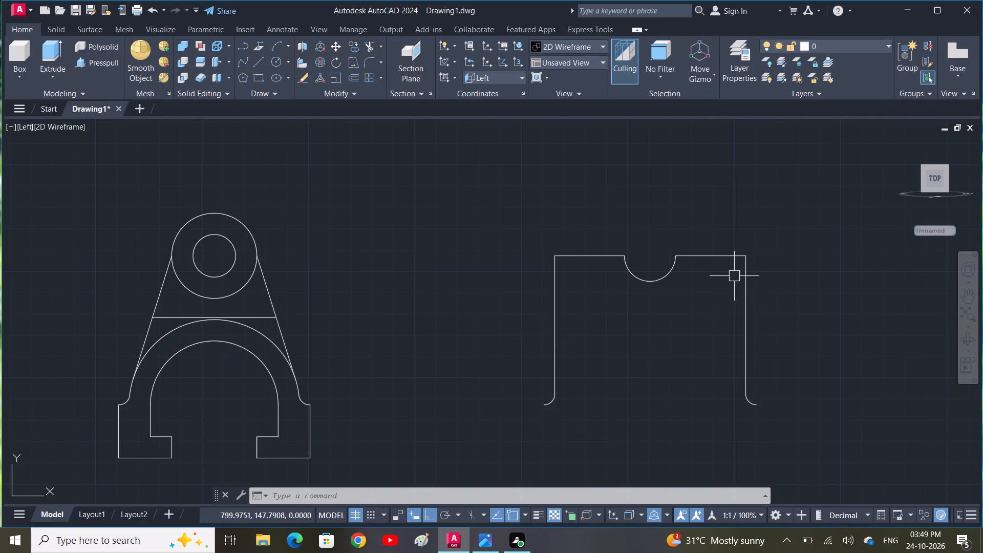
Draw a vertical construction line upward from the semicircular notch's right endpoint.
{"action": "middle_click_drag", "start_coordinate": [719, 288], "coordinate": [665, 320]}
{"action": "key", "text": "l"}
{"action": "key", "text": "space"}
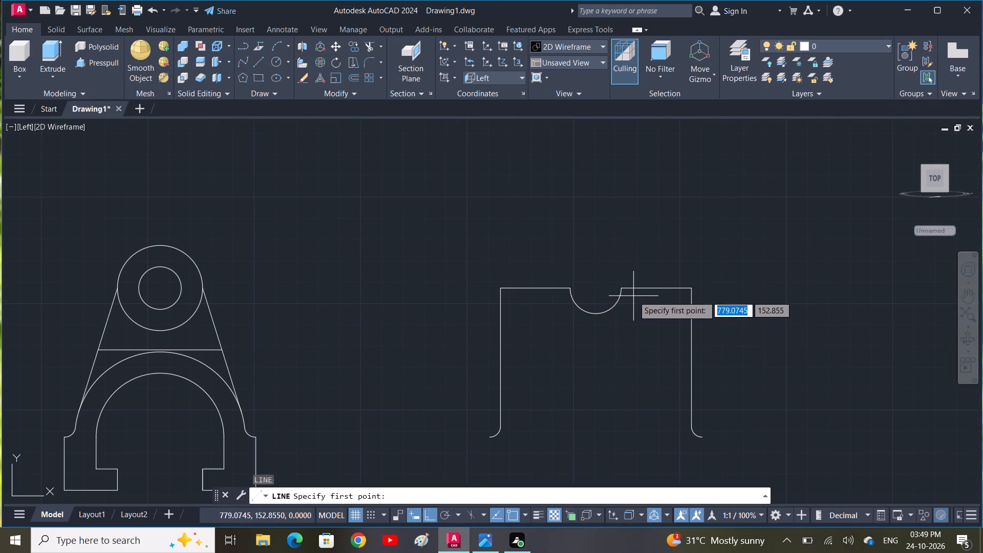
{"action": "left_click", "coordinate": [624, 288]}
{"action": "left_click", "coordinate": [629, 203]}
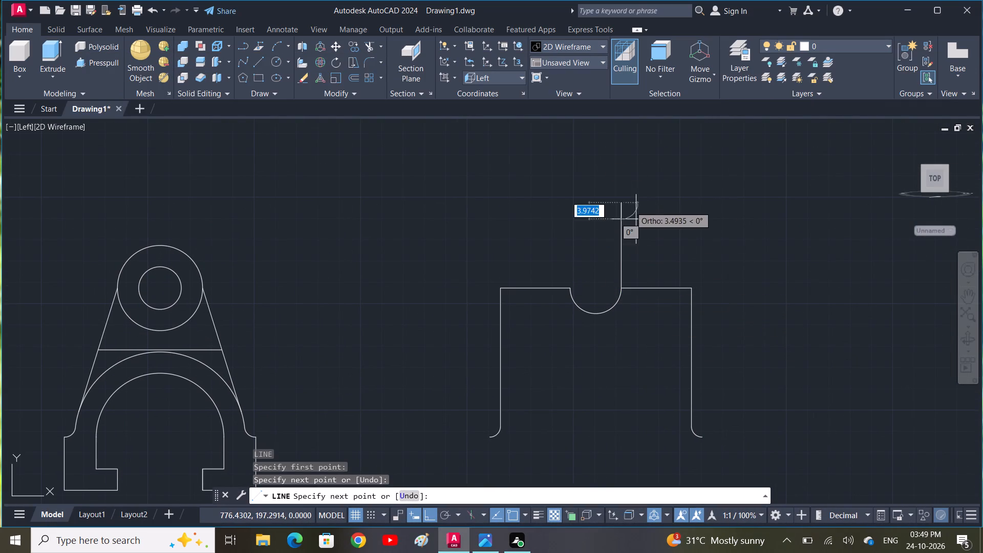
{"action": "key", "text": "space"}
Offset the vertical construction line 5 to the right, away from the notch.
{"action": "left_click", "coordinate": [624, 262]}
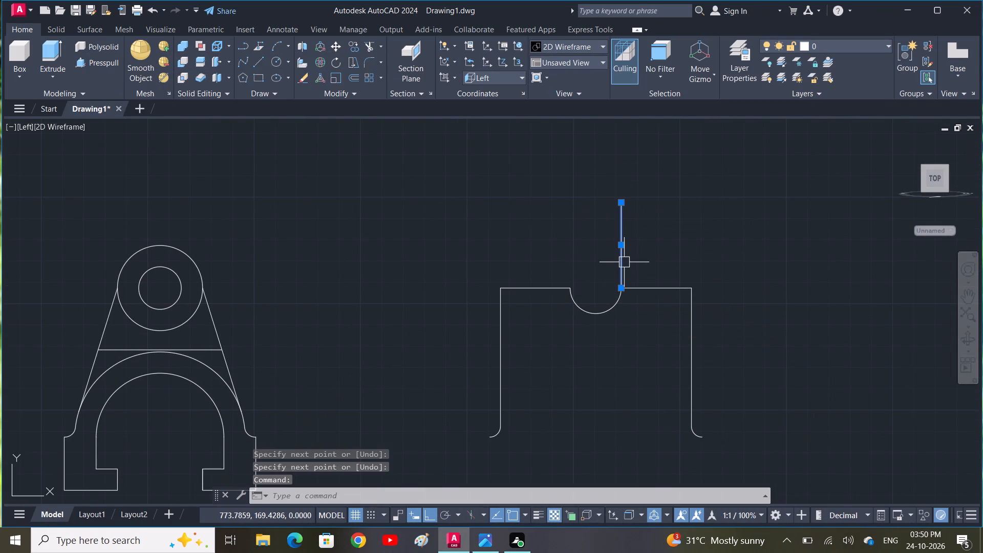
{"action": "key", "text": "o"}
{"action": "key", "text": "space"}
{"action": "left_click", "coordinate": [623, 270]}
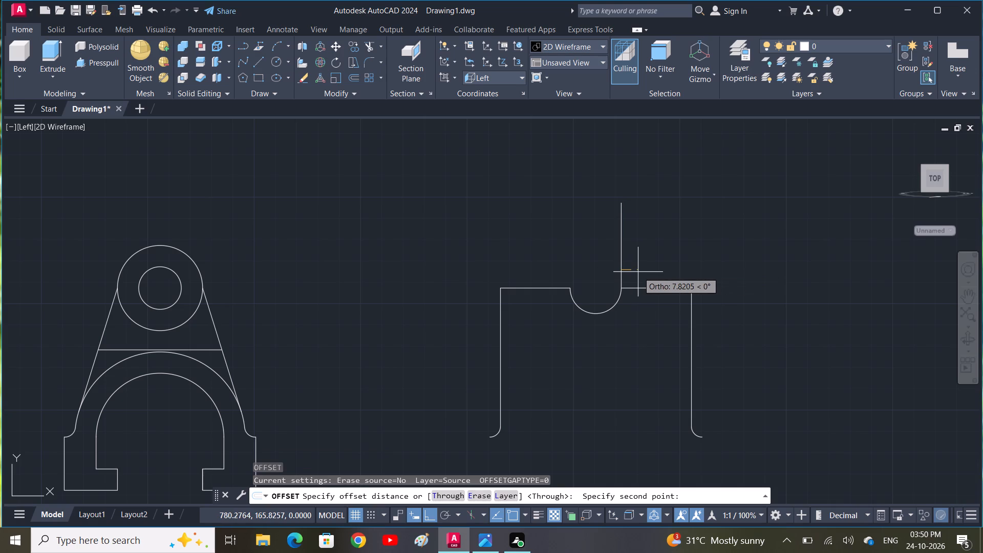
{"action": "type", "text": "5"}
{"action": "key", "text": "space"}
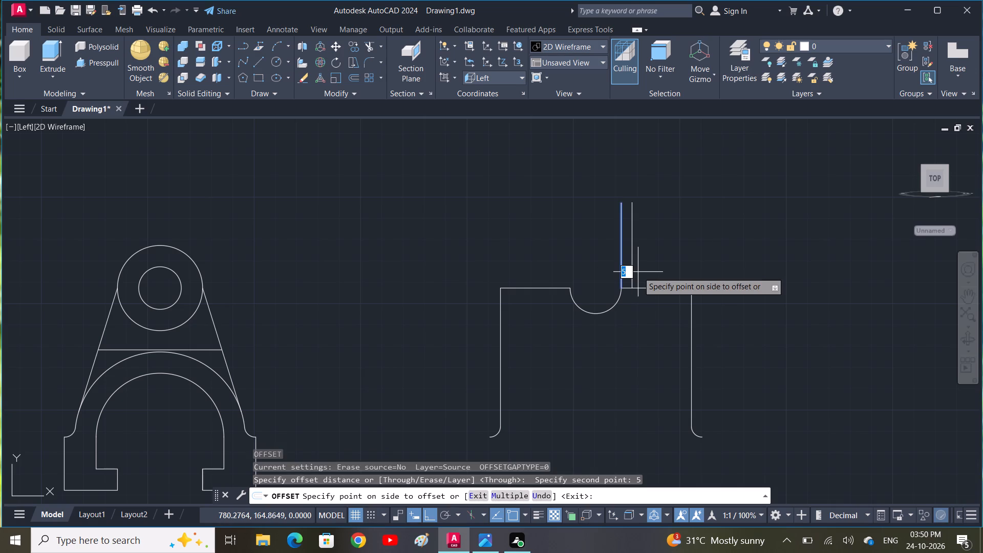
{"action": "left_click", "coordinate": [638, 272]}
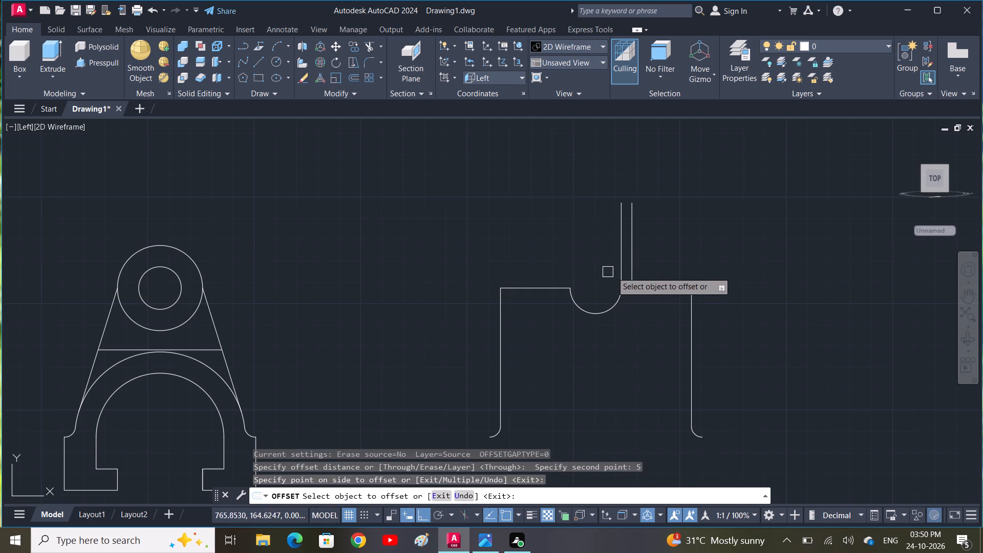
Offset the original vertical construction line 30 to the left, across the notch.
{"action": "left_click", "coordinate": [622, 269]}
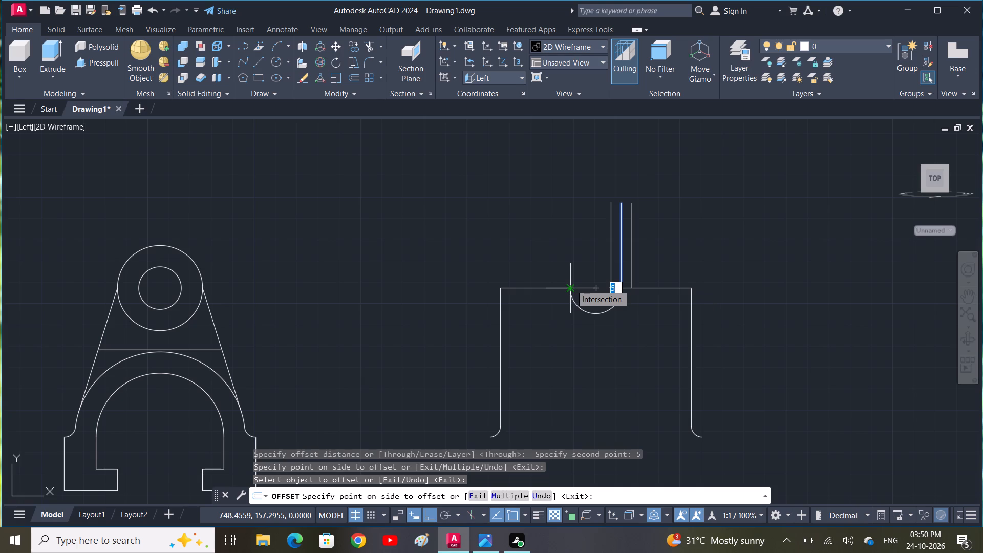
{"action": "type", "text": "30"}
{"action": "key", "text": "space"}
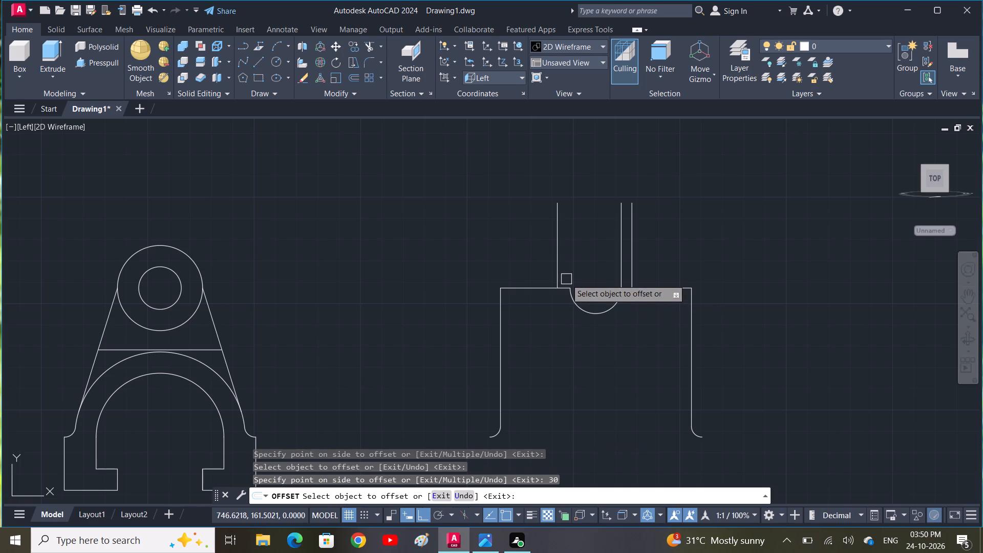
{"action": "left_click", "coordinate": [566, 279]}
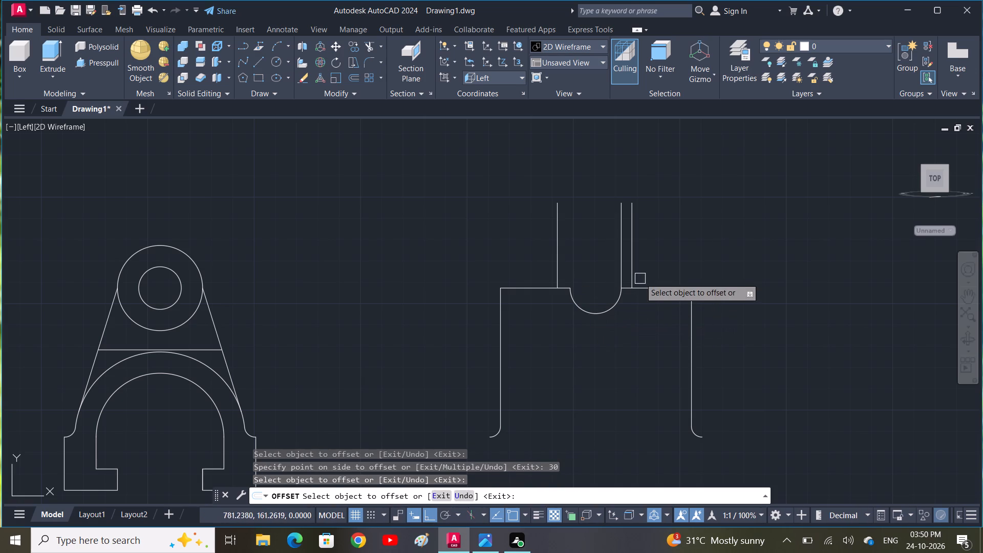
Erase the original vertical construction line at the notch's right endpoint.
{"action": "left_click", "coordinate": [617, 273]}
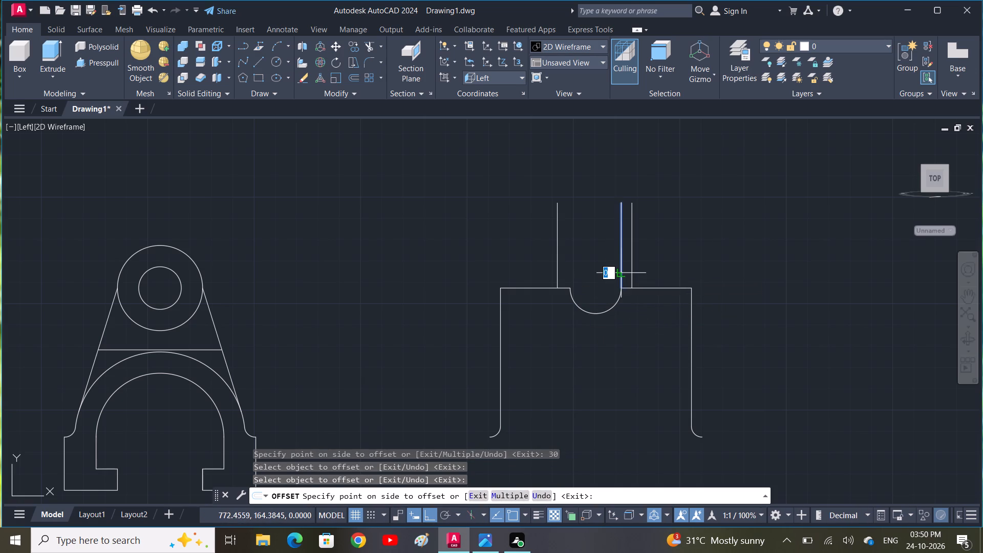
{"action": "key", "text": "Delete"}
{"action": "key", "text": "Delete"}
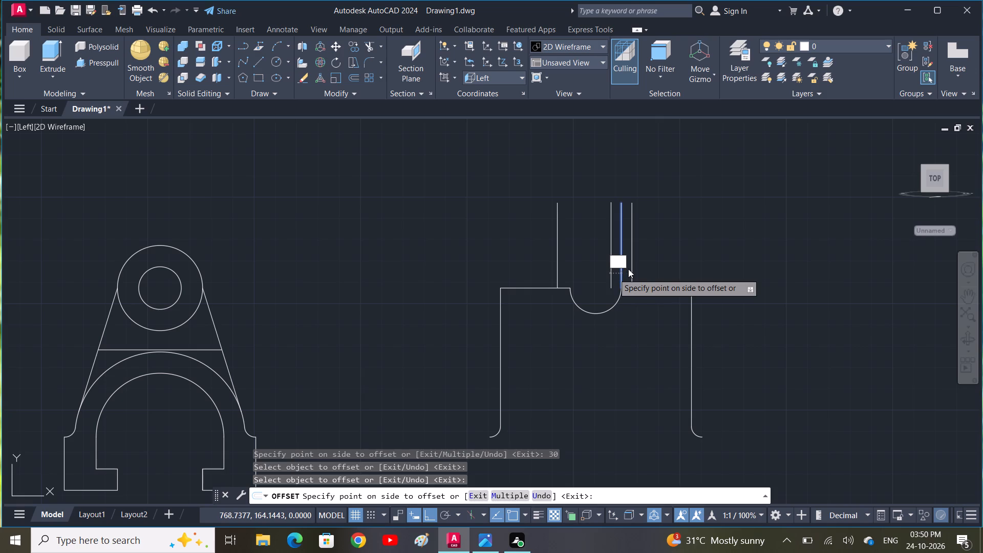
{"action": "key", "text": "Escape"}
{"action": "left_click", "coordinate": [621, 259]}
{"action": "key", "text": "Delete"}
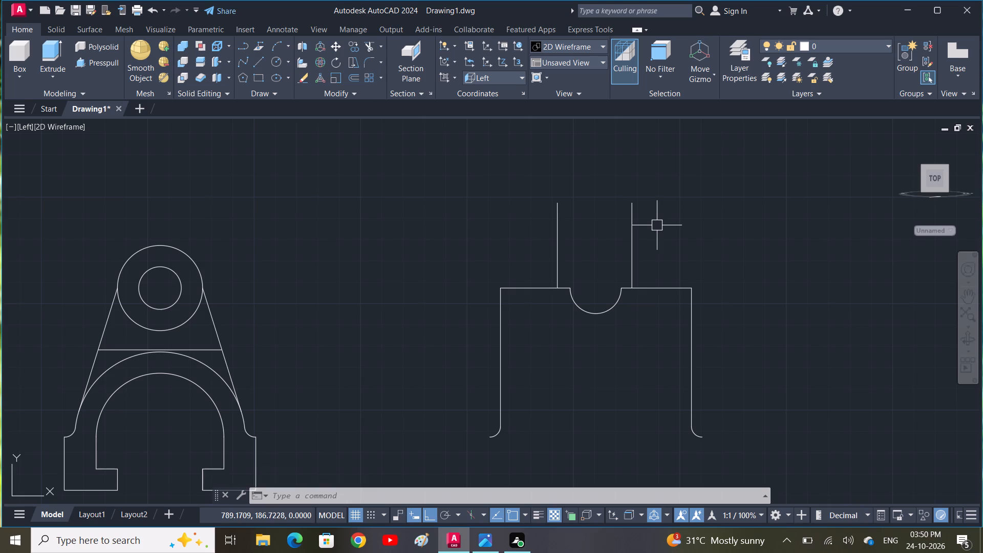
Draw a 25-long line up from the right offset line's base, continuing with a horizontal segment about 27 long to the right.
{"action": "key", "text": "l"}
{"action": "key", "text": "space"}
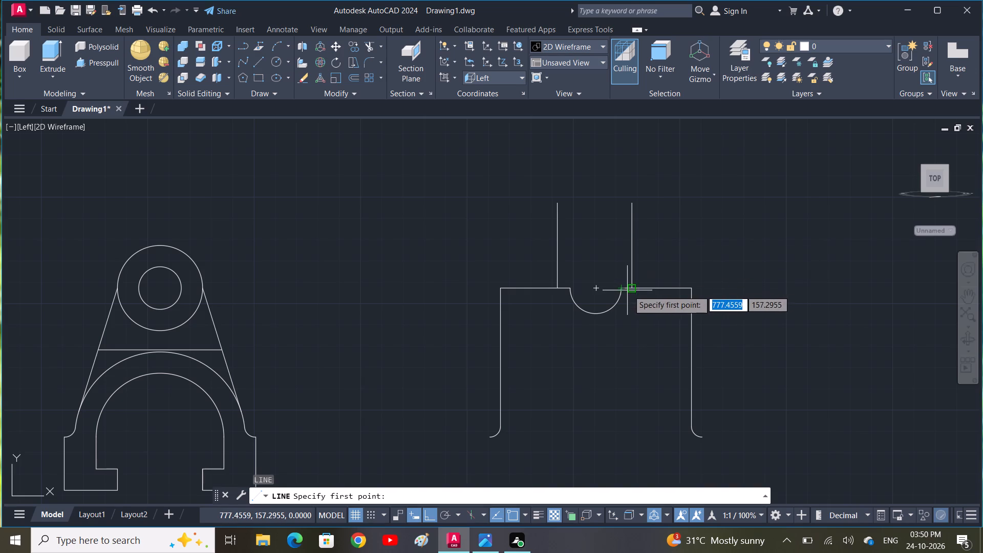
{"action": "left_click", "coordinate": [632, 287]}
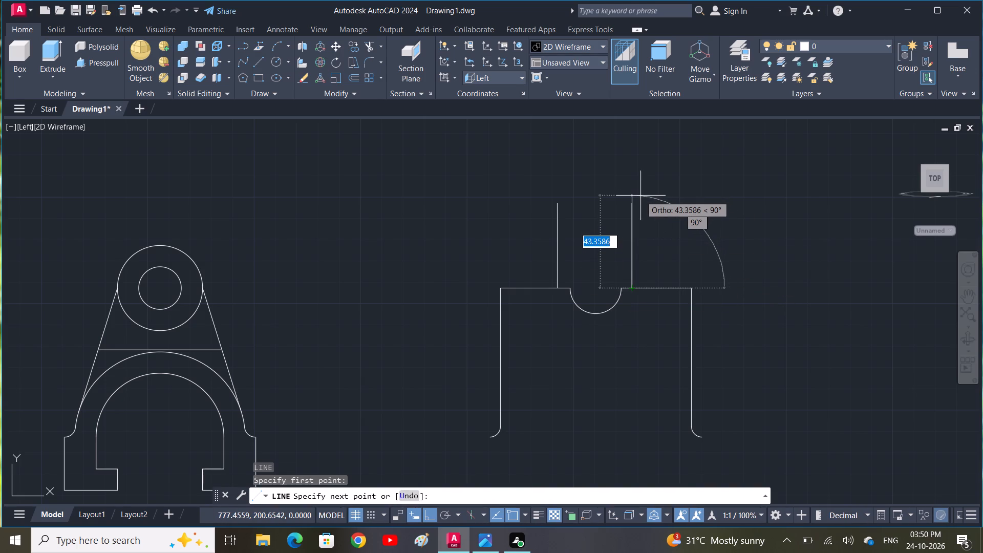
{"action": "key", "text": "2"}
{"action": "type", "text": "5"}
{"action": "key", "text": "space"}
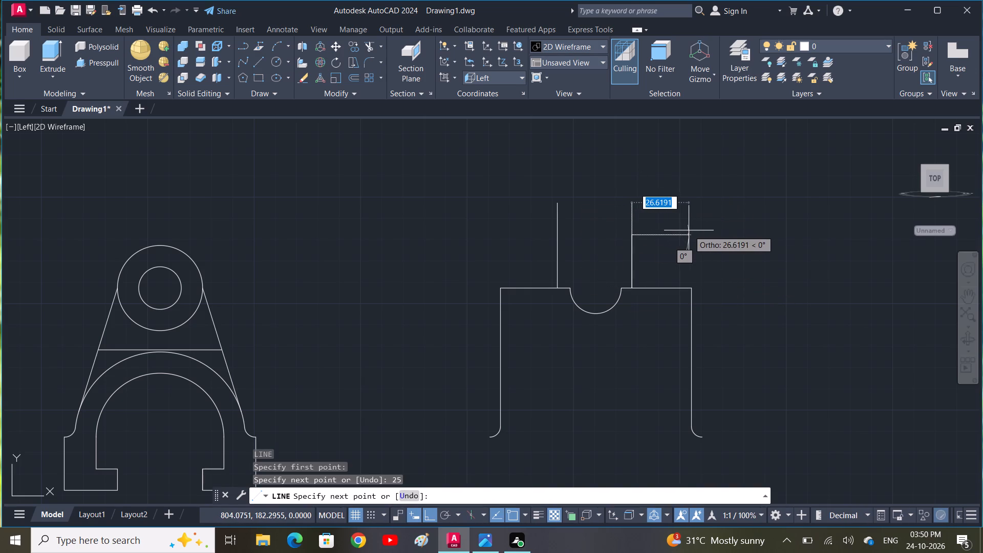
{"action": "left_click", "coordinate": [689, 230]}
{"action": "key", "text": "space"}
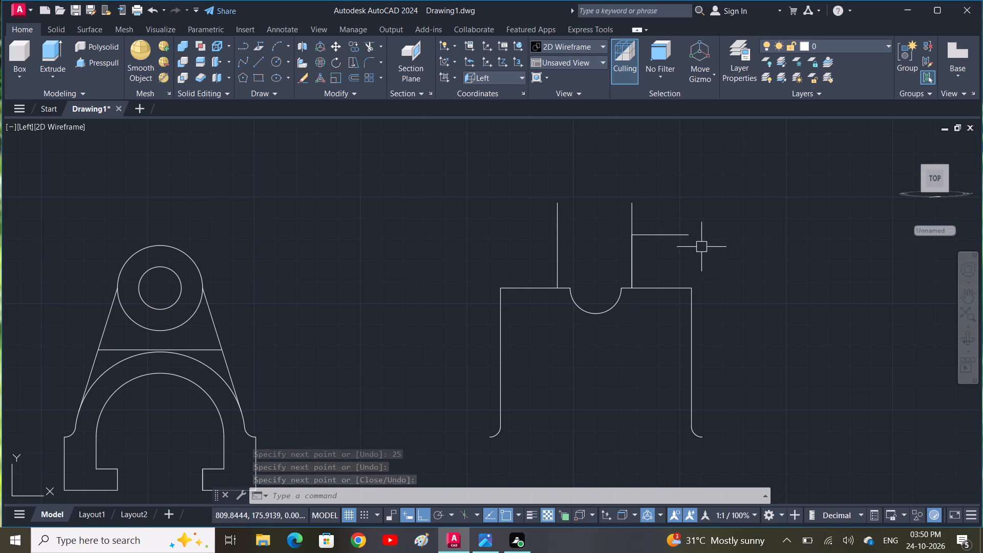
Erase the freehand horizontal segment extending right from the top of the 25-long line.
{"action": "left_click", "coordinate": [689, 232]}
{"action": "key", "text": "Delete"}
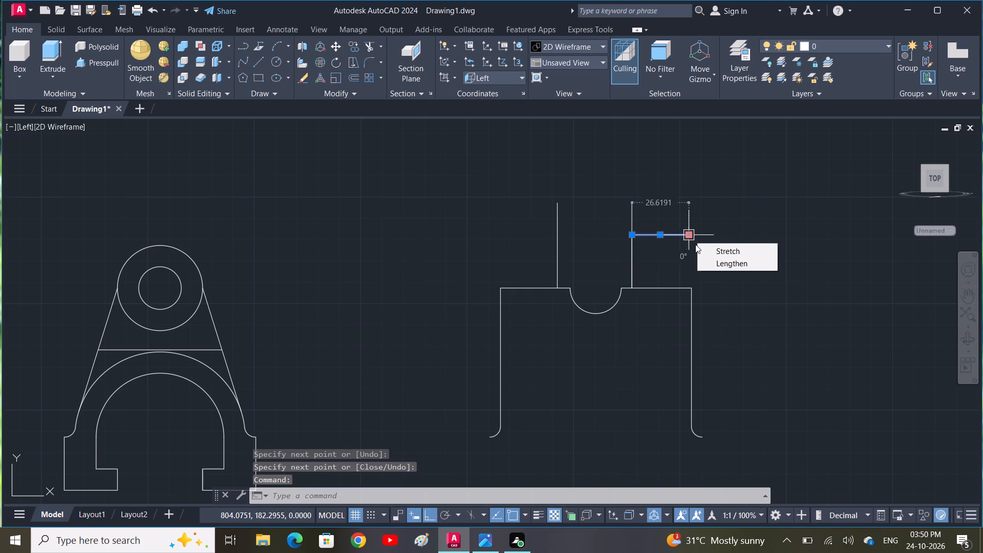
Erase the selected freehand horizontal segment at the top of the 25-long vertical line.
{"action": "key", "text": "Escape"}
{"action": "key", "text": "Delete"}
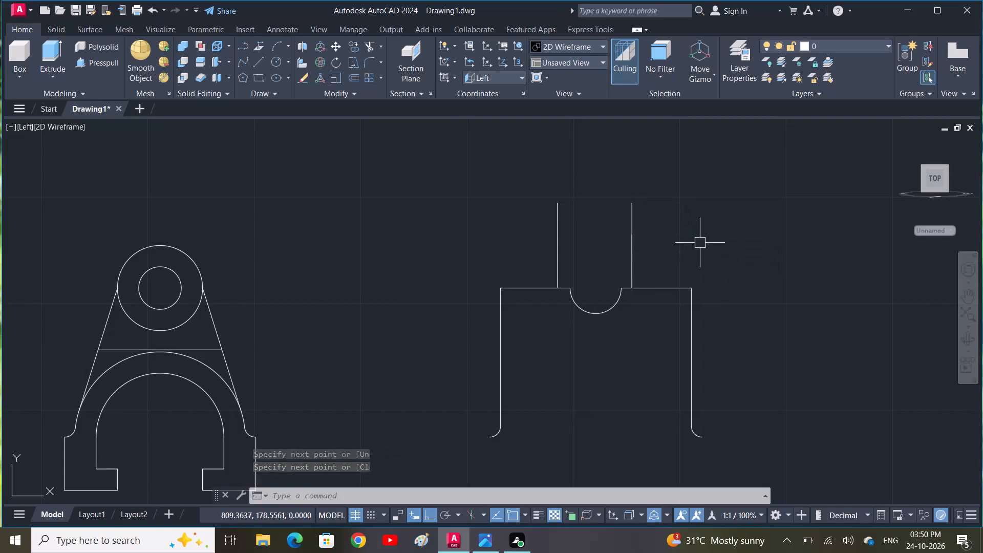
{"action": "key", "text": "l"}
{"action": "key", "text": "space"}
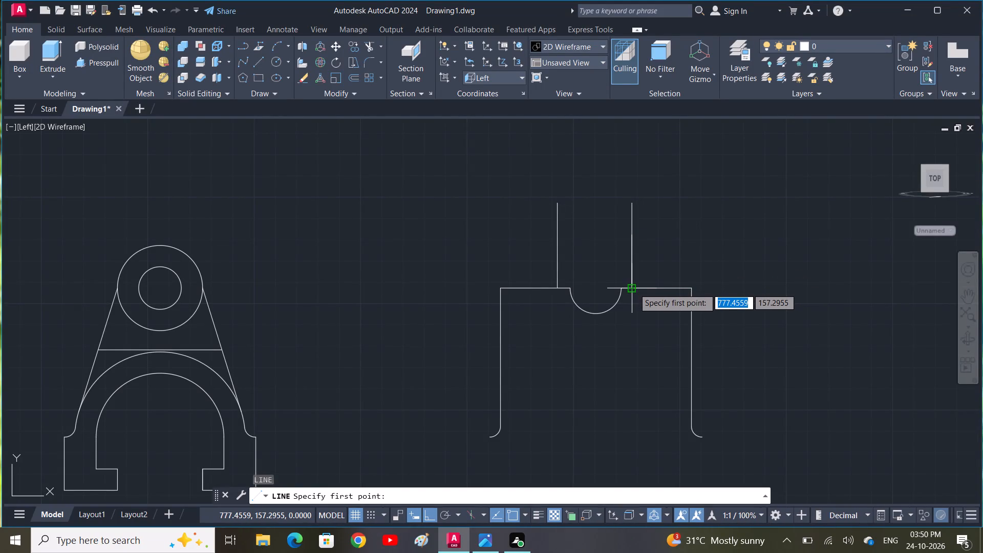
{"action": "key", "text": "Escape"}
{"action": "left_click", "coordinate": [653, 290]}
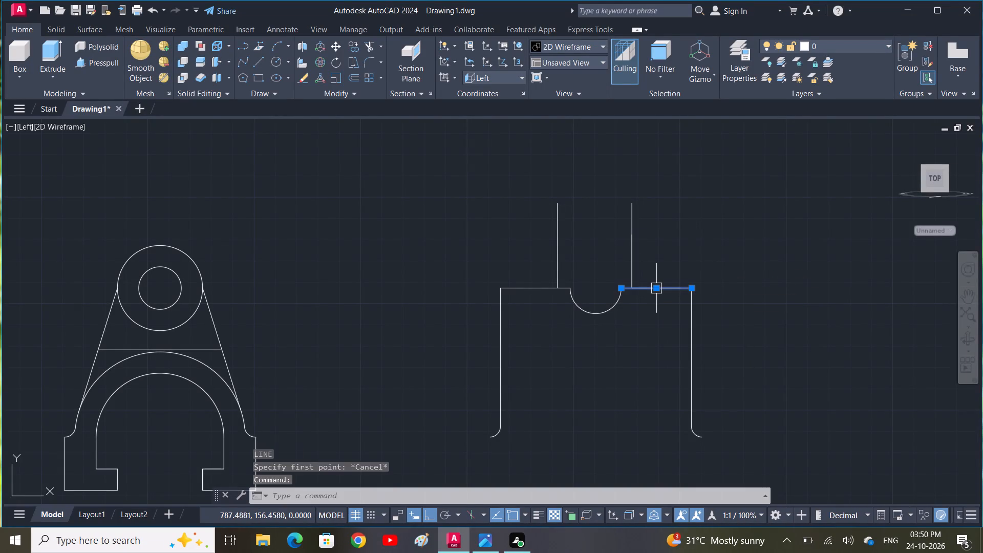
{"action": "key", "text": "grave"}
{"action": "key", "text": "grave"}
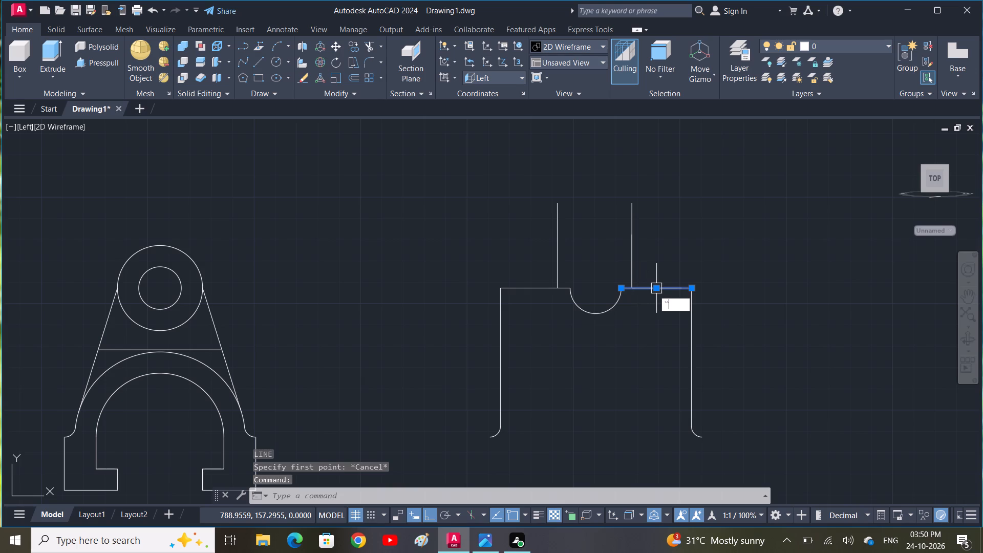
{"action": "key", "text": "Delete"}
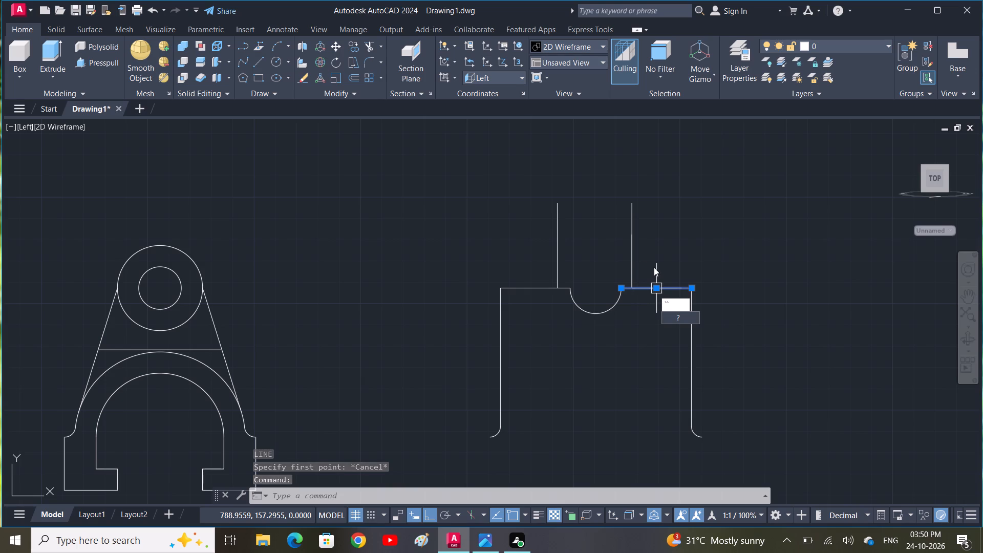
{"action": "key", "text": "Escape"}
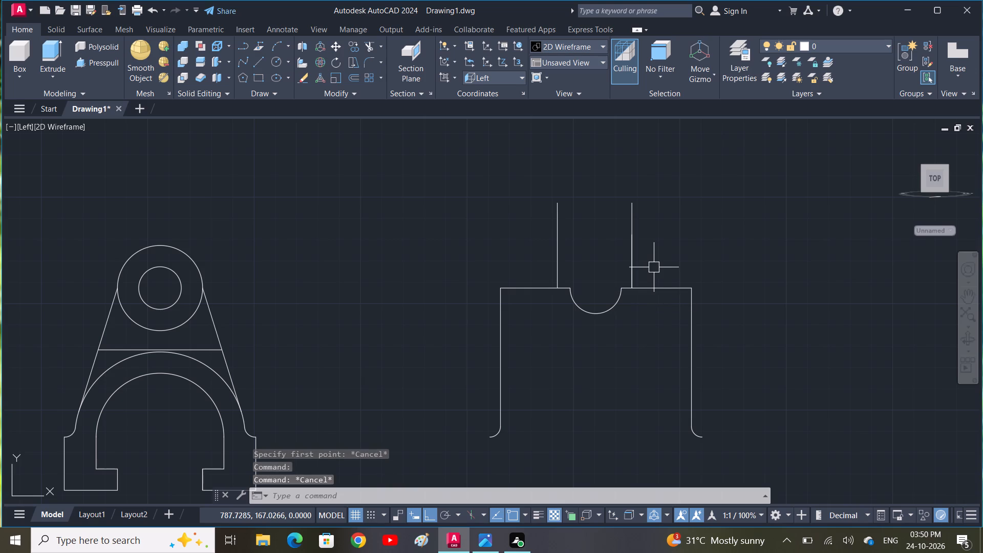
Draw a 25-long horizontal line to the right from the top of the 25-long vertical line.
{"action": "type", "text": "L"}
{"action": "key", "text": "space"}
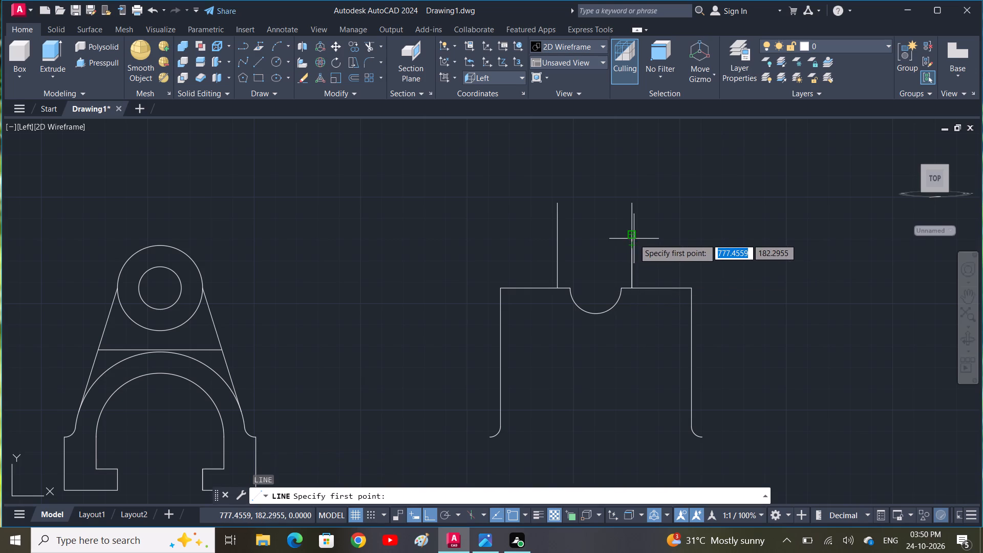
{"action": "left_click", "coordinate": [634, 232]}
{"action": "type", "text": "25"}
{"action": "key", "text": "space"}
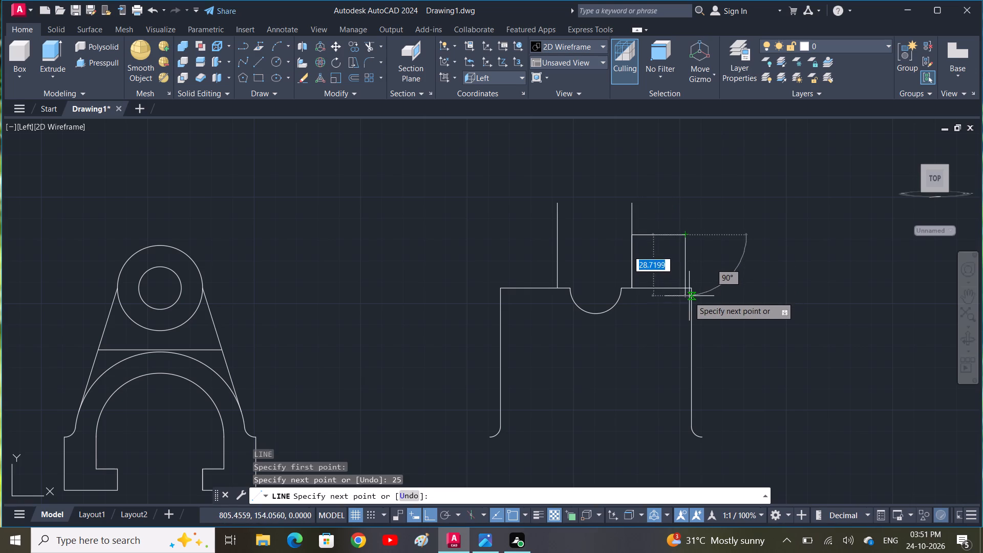
{"action": "key", "text": "space"}
Draw a 25-long line up from the outline's top-right corner, continuing horizontally to the top of the 25-long vertical line beside the notch.
{"action": "key", "text": "space"}
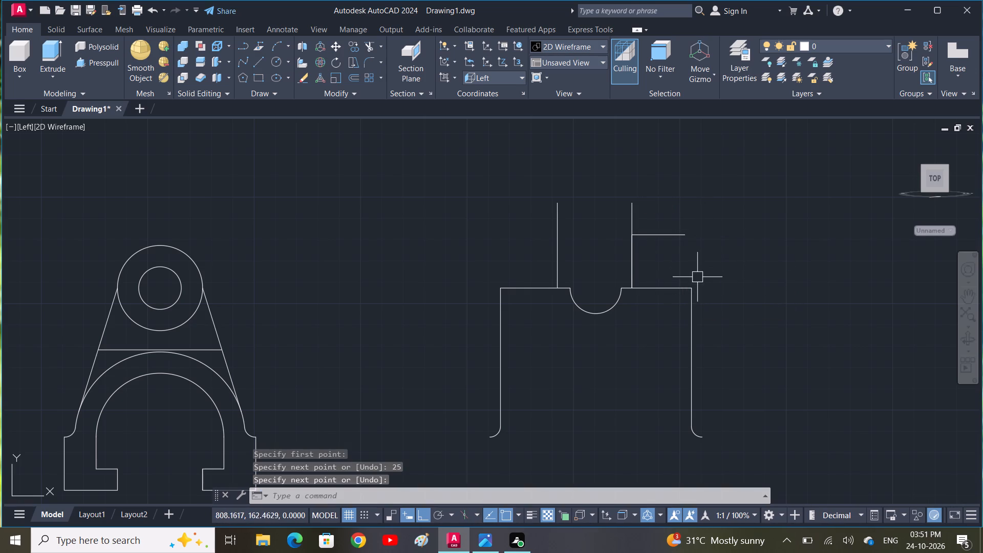
{"action": "left_click", "coordinate": [692, 288]}
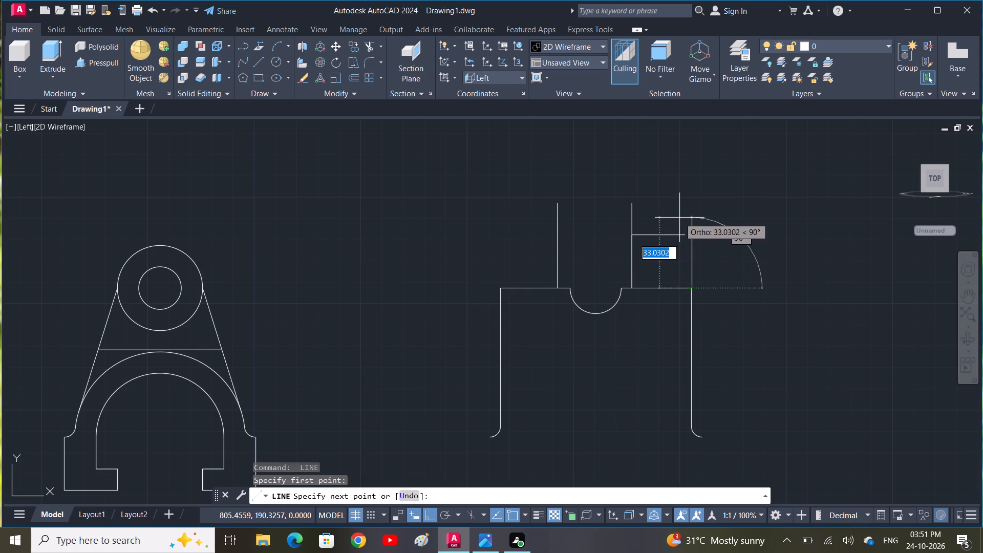
{"action": "key", "text": "2"}
{"action": "key", "text": "5"}
{"action": "key", "text": "space"}
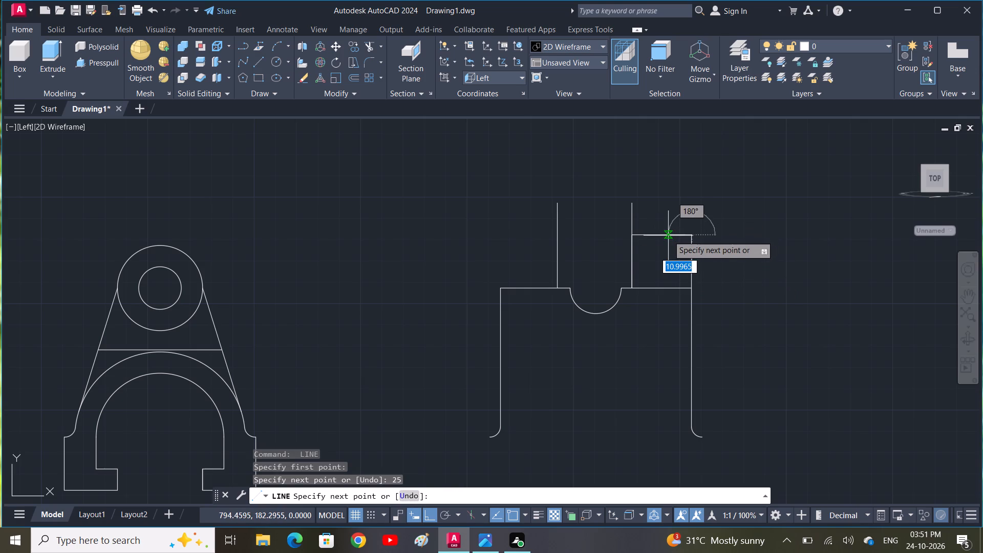
{"action": "left_click", "coordinate": [630, 236]}
{"action": "key", "text": "space"}
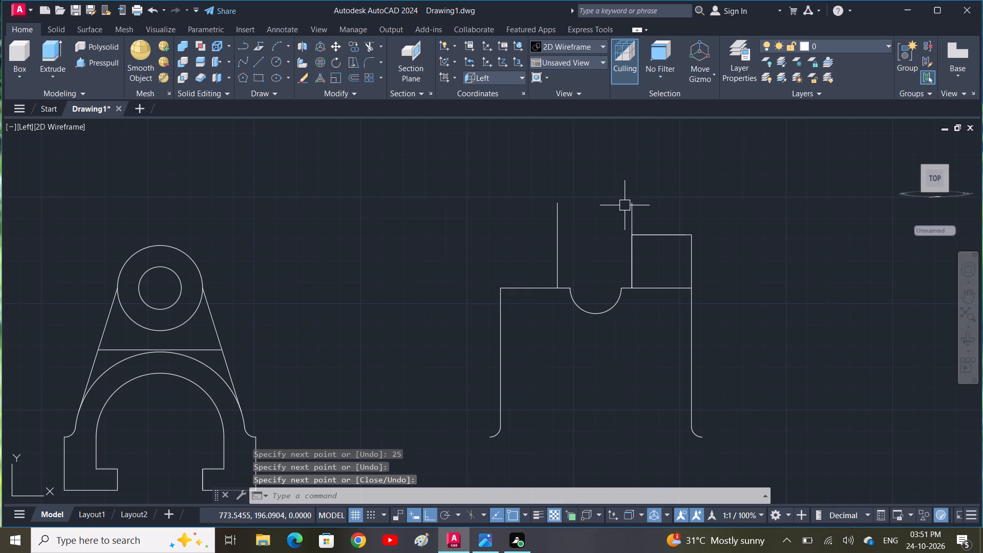
Mirror the right lug's top and outer side lines about the vertical axis through the notch arc's midpoint, keeping the source objects.
{"action": "left_click", "coordinate": [671, 238]}
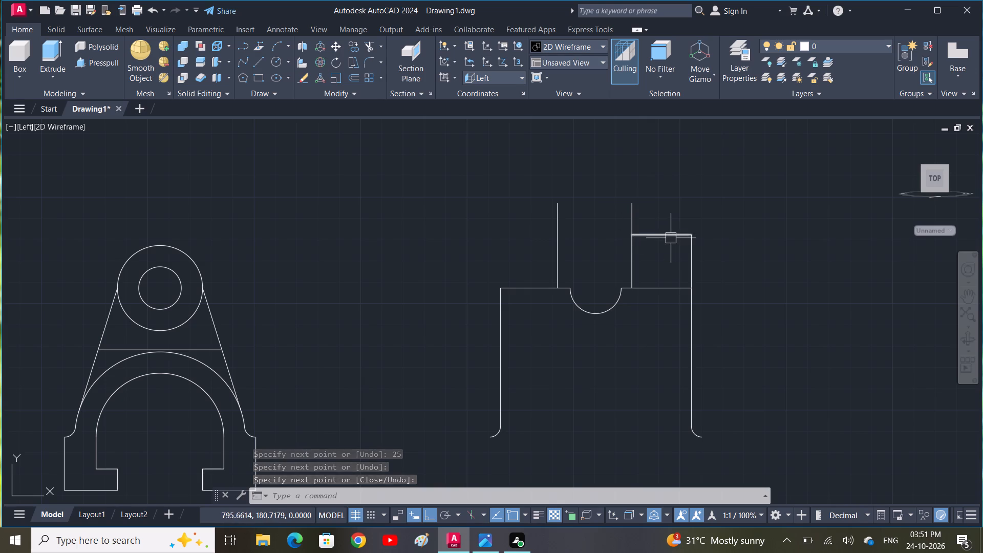
{"action": "left_click", "coordinate": [692, 265]}
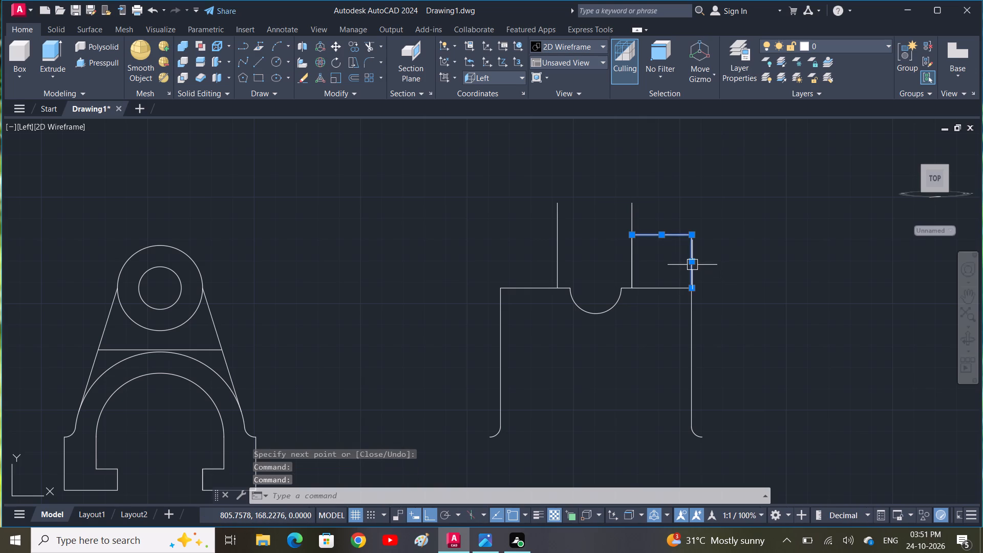
{"action": "type", "text": "MI"}
{"action": "key", "text": "space"}
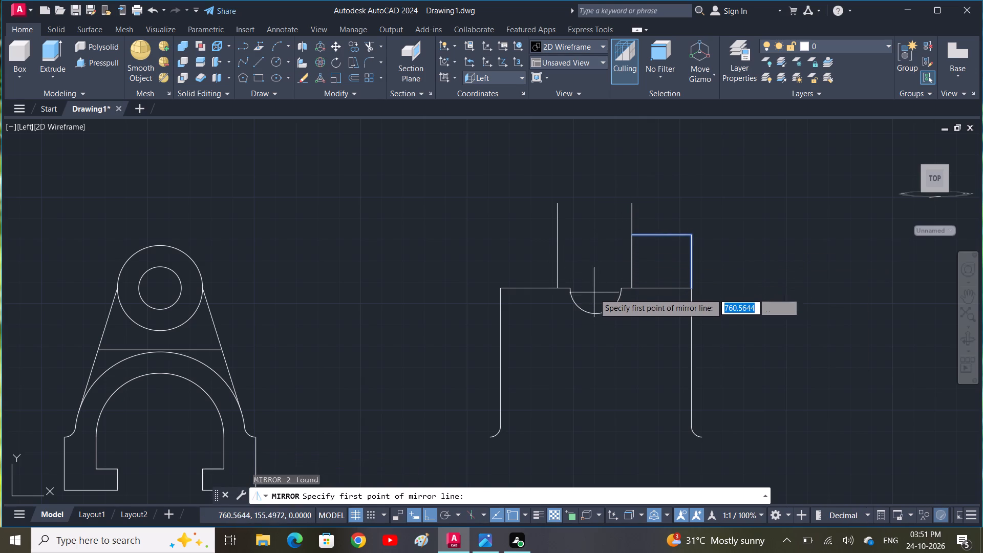
{"action": "left_click", "coordinate": [596, 310]}
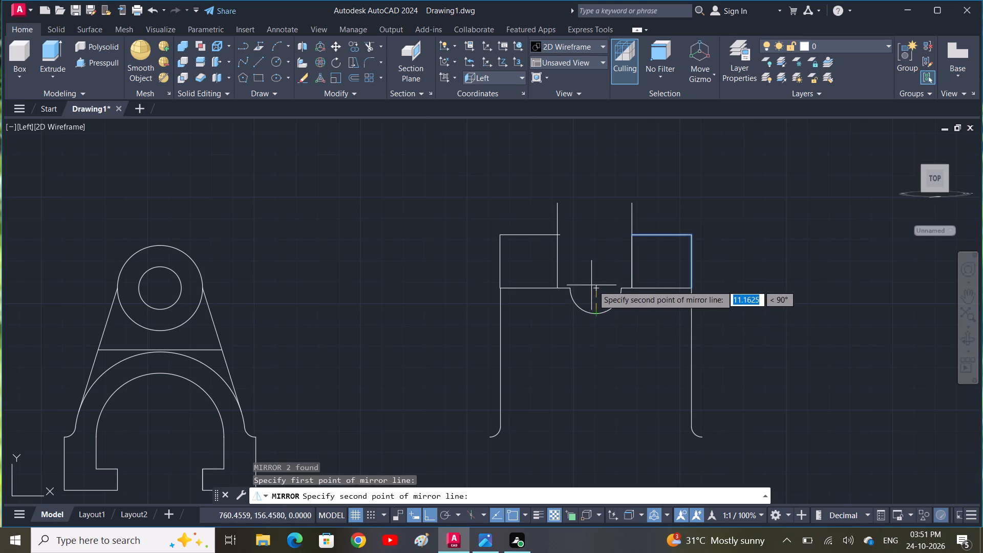
{"action": "left_click", "coordinate": [593, 286]}
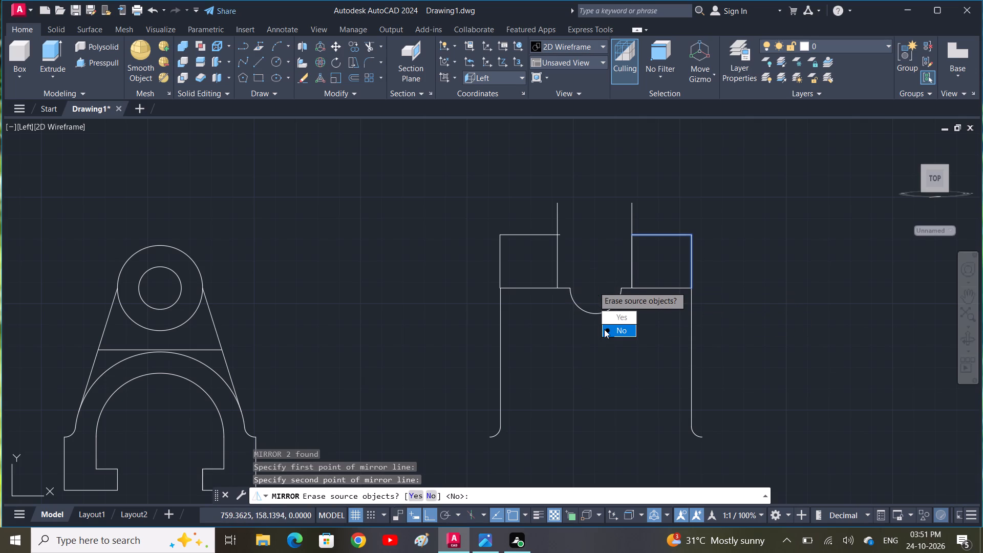
{"action": "left_click_drag", "start_coordinate": [604, 329], "coordinate": [593, 286]}
Trim both offset lines above the lugs and the left lug's top line where it overhangs its inner side.
{"action": "type", "text": "R"}
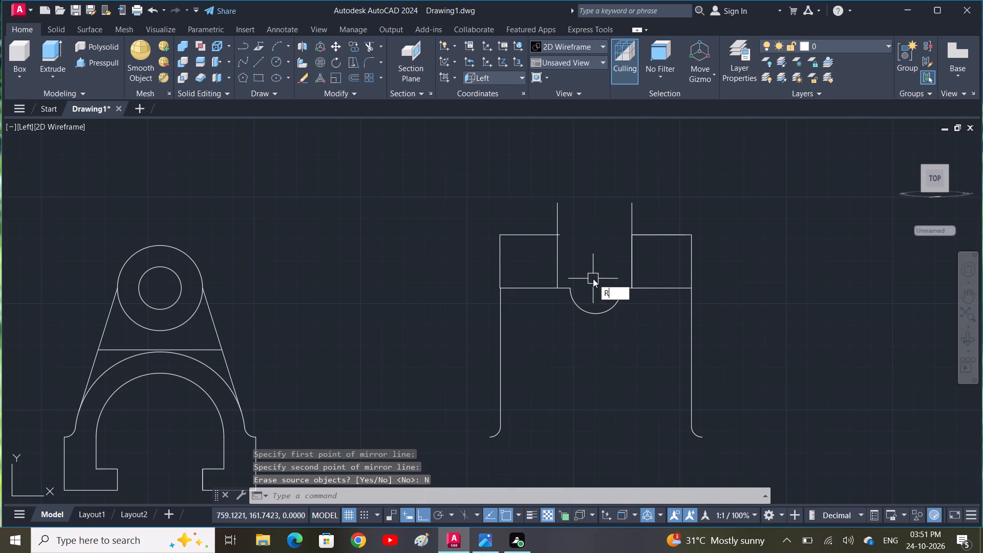
{"action": "key", "text": "space"}
{"action": "type", "text": "TR"}
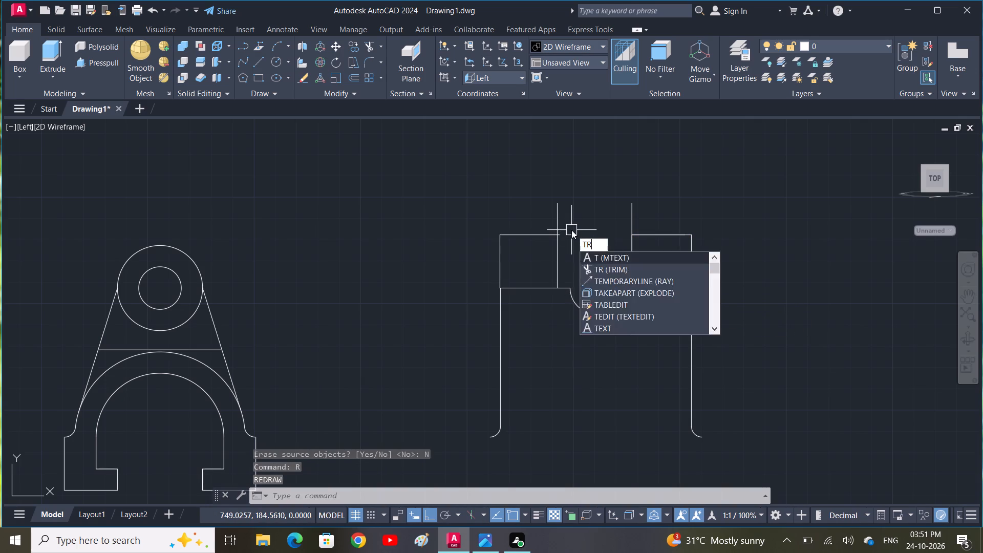
{"action": "key", "text": "space"}
{"action": "left_click_drag", "start_coordinate": [566, 222], "coordinate": [548, 212]}
{"action": "scroll", "coordinate": [568, 231], "scroll_direction": "up", "scroll_amount": 2}
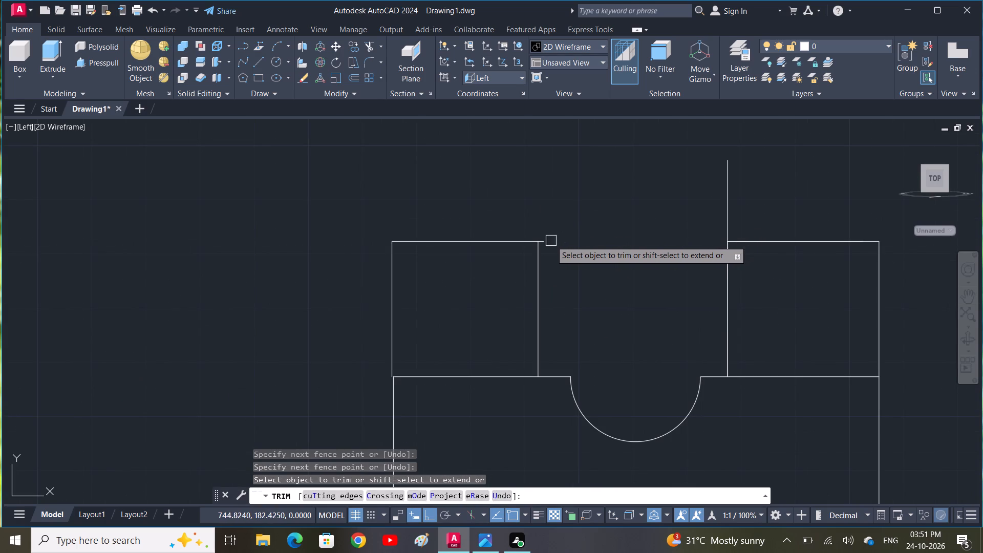
{"action": "left_click", "coordinate": [546, 239]}
{"action": "left_click_drag", "start_coordinate": [756, 205], "coordinate": [687, 209]}
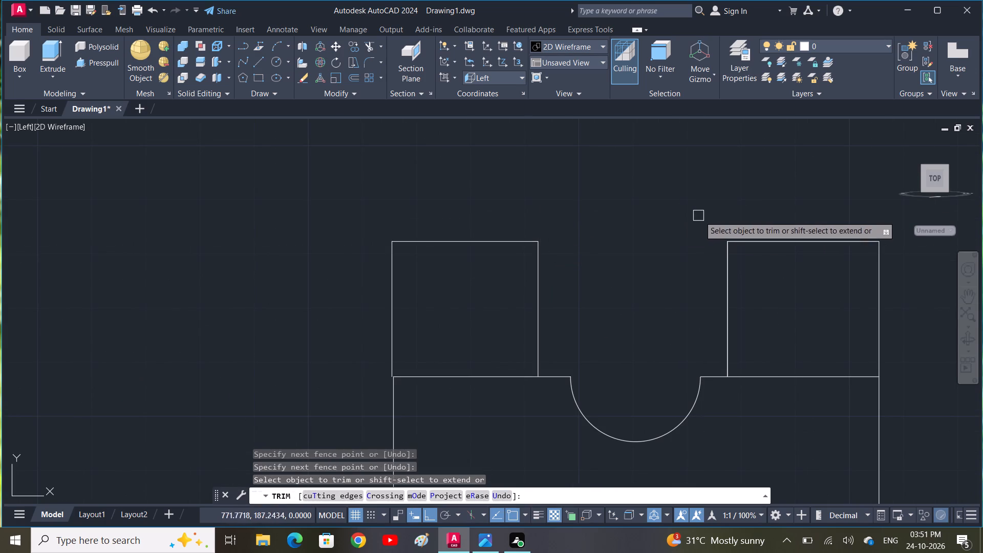
{"action": "scroll", "coordinate": [712, 219], "scroll_direction": "down", "scroll_amount": 2}
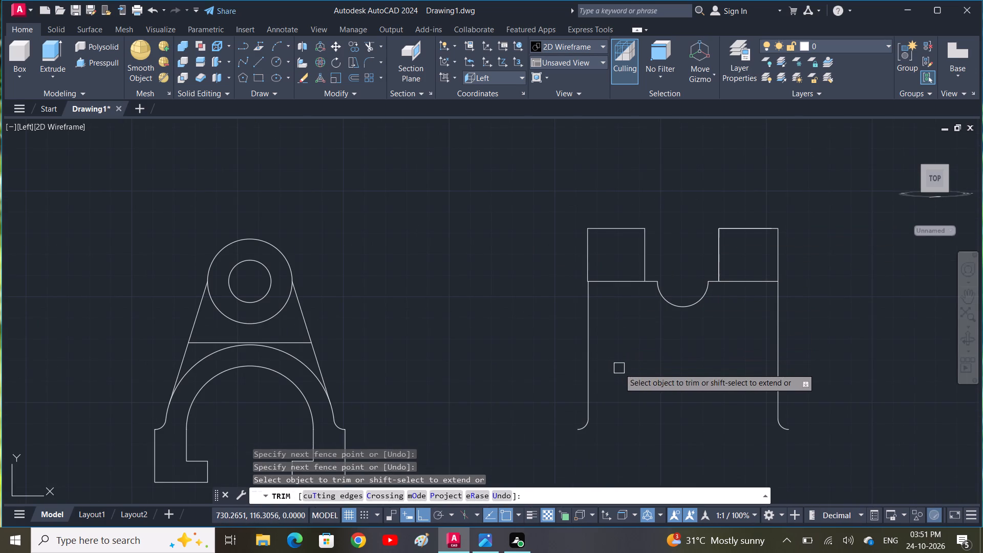
{"action": "middle_click_drag", "start_coordinate": [619, 369], "coordinate": [610, 360]}
{"action": "scroll", "coordinate": [563, 264], "scroll_direction": "up", "scroll_amount": 3}
{"action": "scroll", "coordinate": [603, 303], "scroll_direction": "up", "scroll_amount": 2}
{"action": "scroll", "coordinate": [616, 308], "scroll_direction": "down", "scroll_amount": 3}
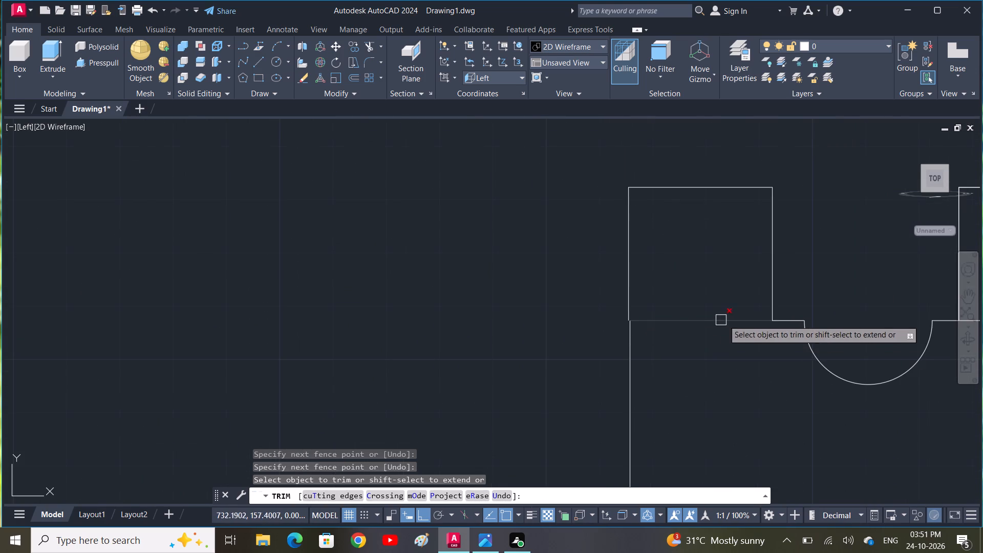
{"action": "key", "text": "Escape"}
Move the left lug's three lines so its lower outer corner meets the outline's top-left corner.
{"action": "left_click", "coordinate": [798, 280]}
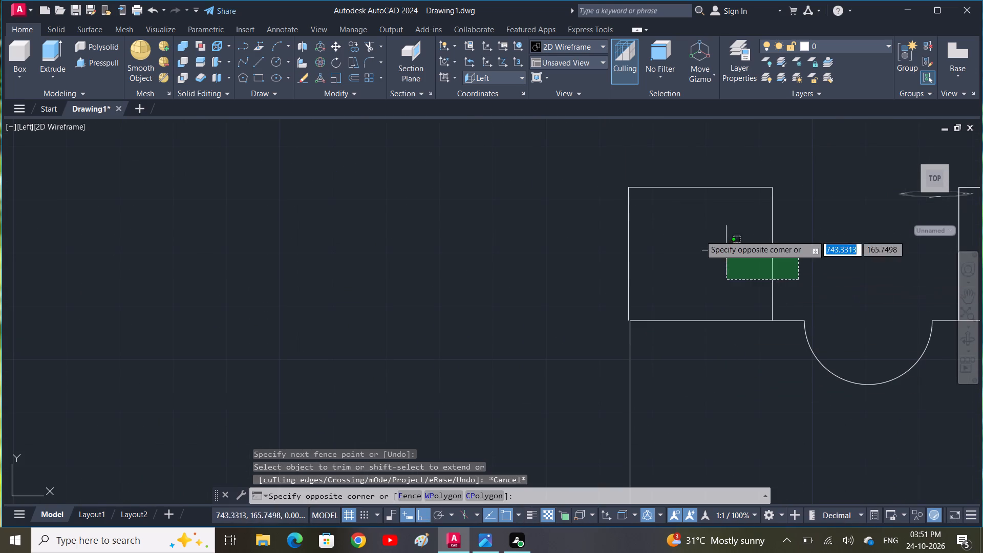
{"action": "left_click", "coordinate": [592, 189]}
{"action": "left_click", "coordinate": [718, 215]}
{"action": "left_click", "coordinate": [701, 165]}
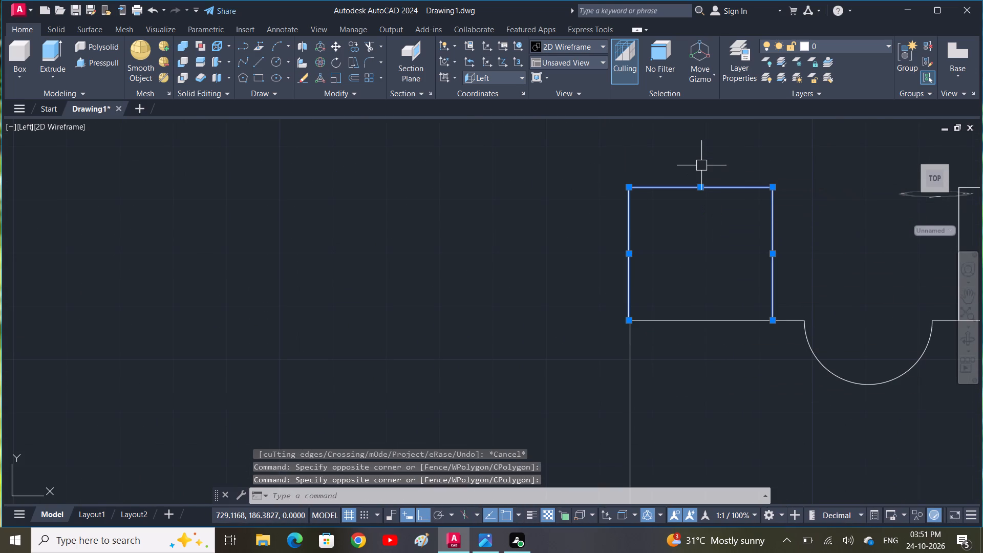
{"action": "key", "text": "m"}
{"action": "key", "text": "space"}
{"action": "scroll", "coordinate": [636, 302], "scroll_direction": "up", "scroll_amount": 3}
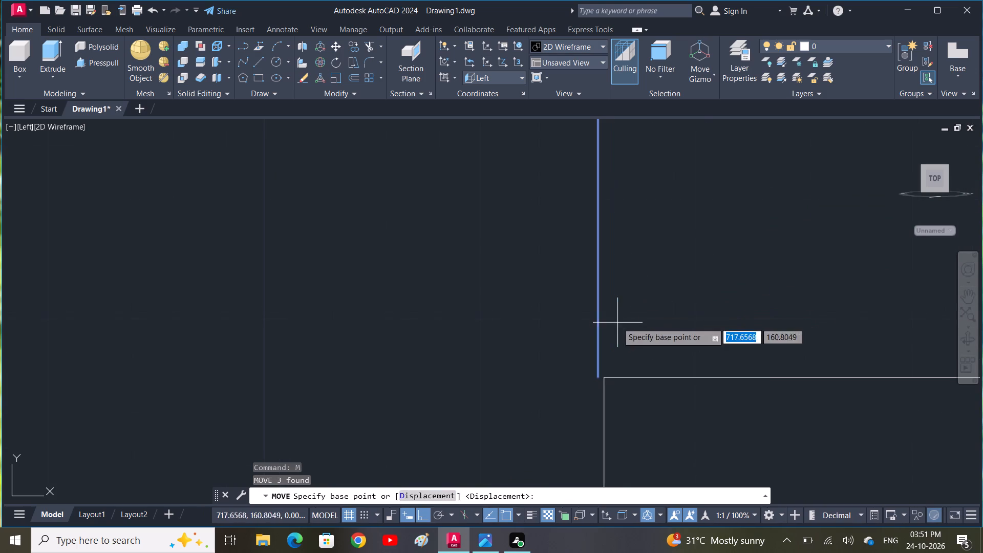
{"action": "left_click", "coordinate": [600, 378]}
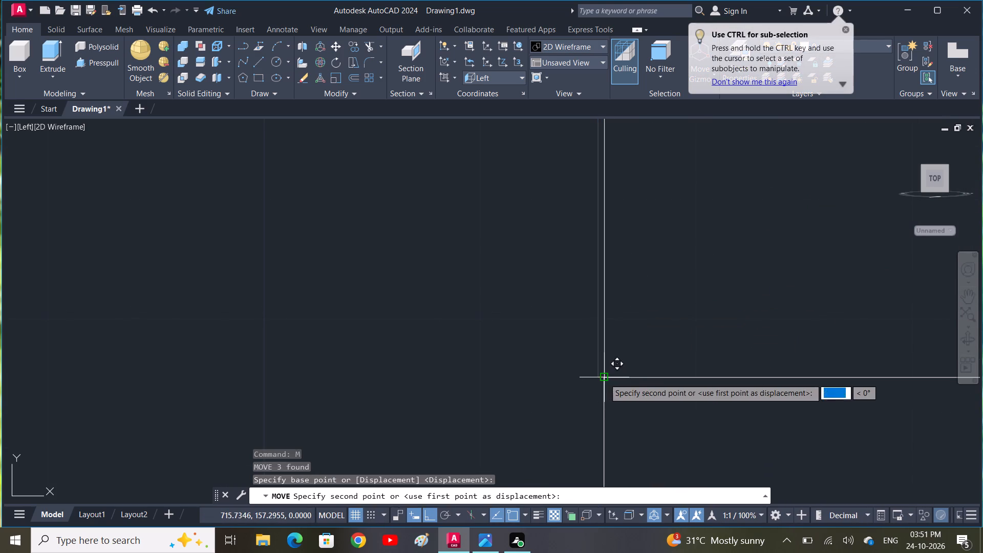
{"action": "left_click", "coordinate": [609, 378]}
Inspect both lugs and the notch for clean joints with the upright's outline.
{"action": "scroll", "coordinate": [646, 373], "scroll_direction": "down", "scroll_amount": 3}
{"action": "middle_click_drag", "start_coordinate": [761, 361], "coordinate": [631, 292]}
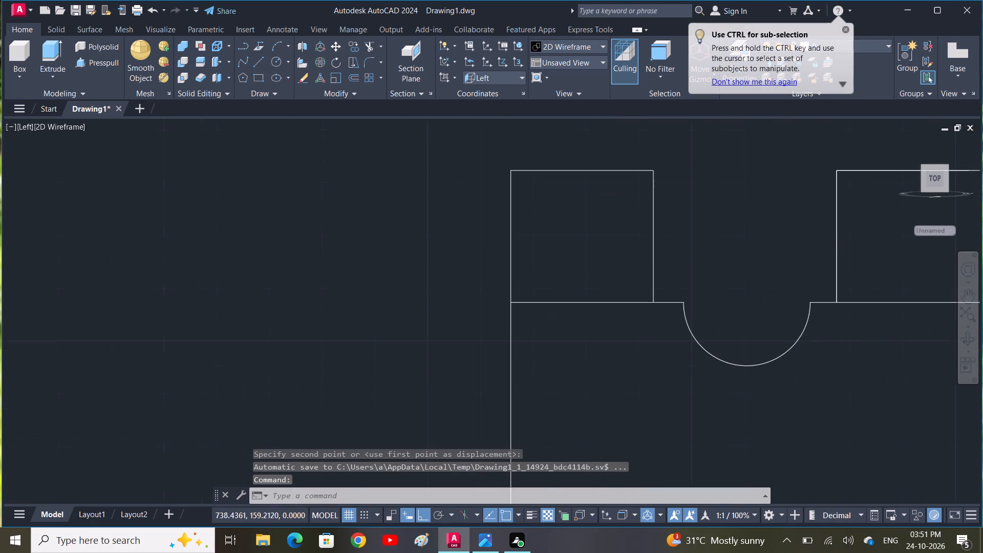
{"action": "scroll", "coordinate": [689, 317], "scroll_direction": "down", "scroll_amount": 1}
{"action": "middle_click_drag", "start_coordinate": [871, 379], "coordinate": [685, 324]}
{"action": "scroll", "coordinate": [687, 226], "scroll_direction": "up", "scroll_amount": 1}
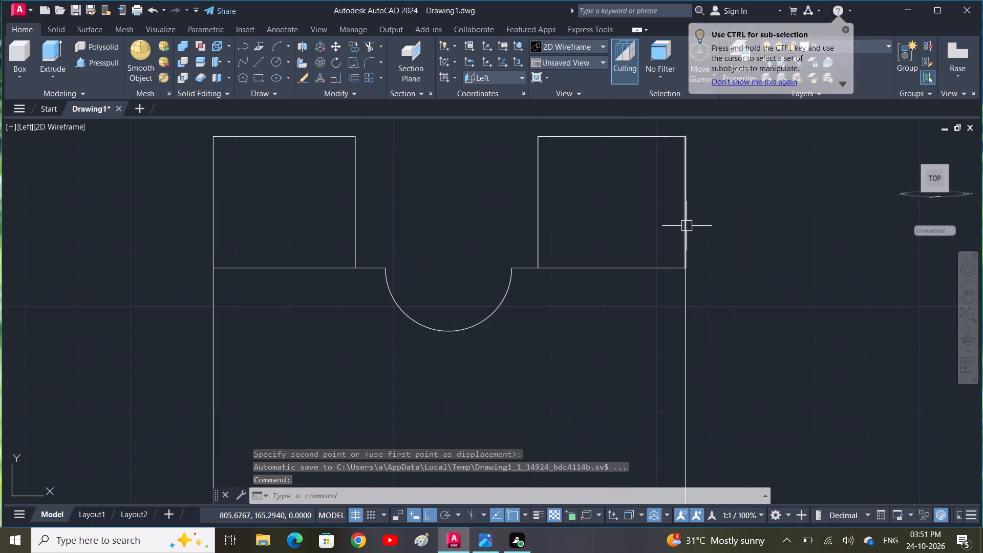
{"action": "scroll", "coordinate": [685, 244], "scroll_direction": "up", "scroll_amount": 1}
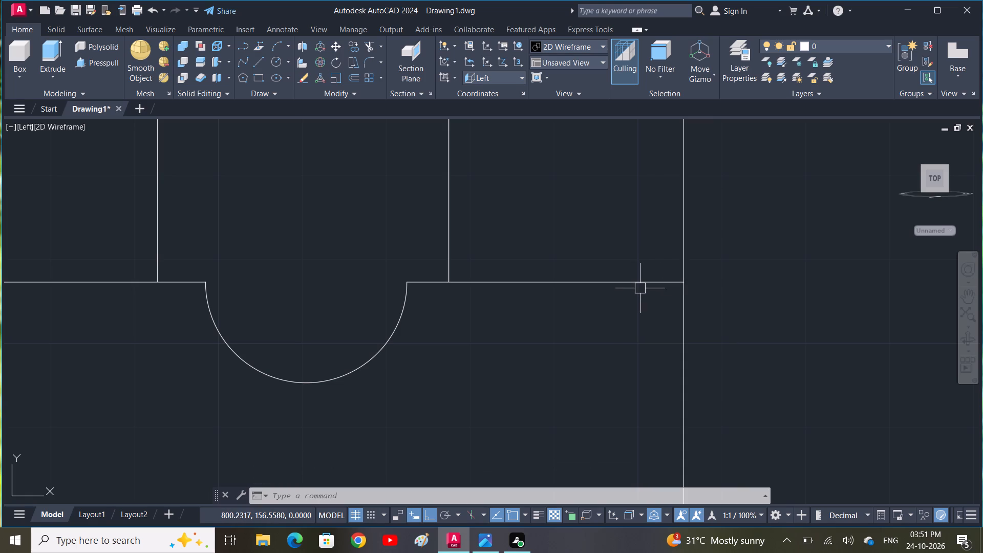
{"action": "scroll", "coordinate": [644, 291], "scroll_direction": "down", "scroll_amount": 1}
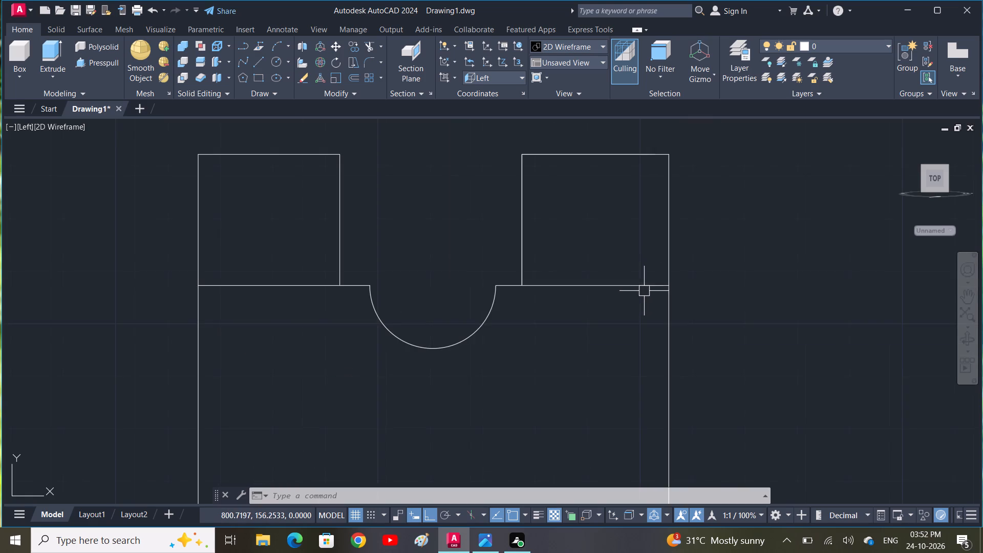
{"action": "scroll", "coordinate": [636, 287], "scroll_direction": "down", "scroll_amount": 1}
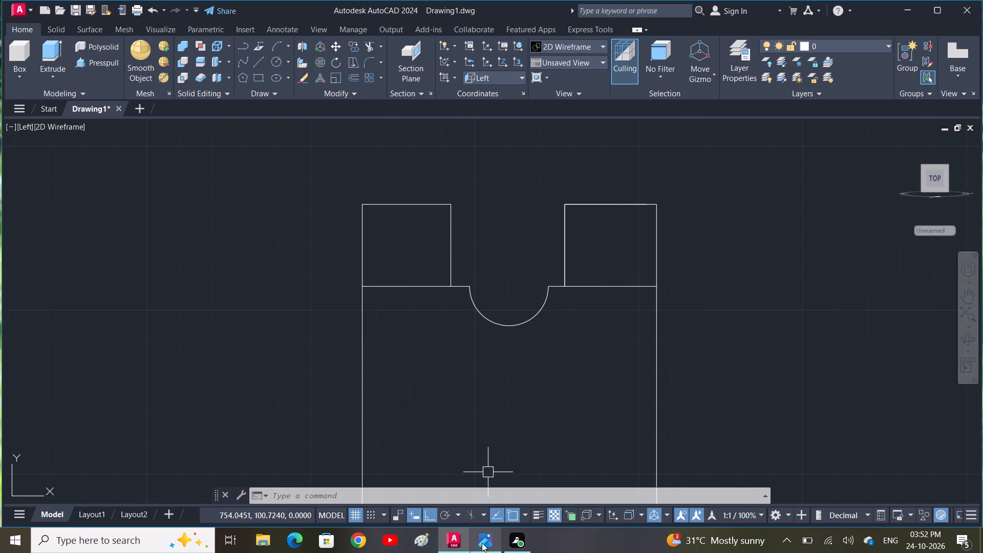
Switch to the 3 D DIA 15 reference image in Photos and examine the dimensions of the rear upright's lugs and notch.
{"action": "left_click", "coordinate": [482, 543]}
{"action": "scroll", "coordinate": [509, 333], "scroll_direction": "down", "scroll_amount": 3}
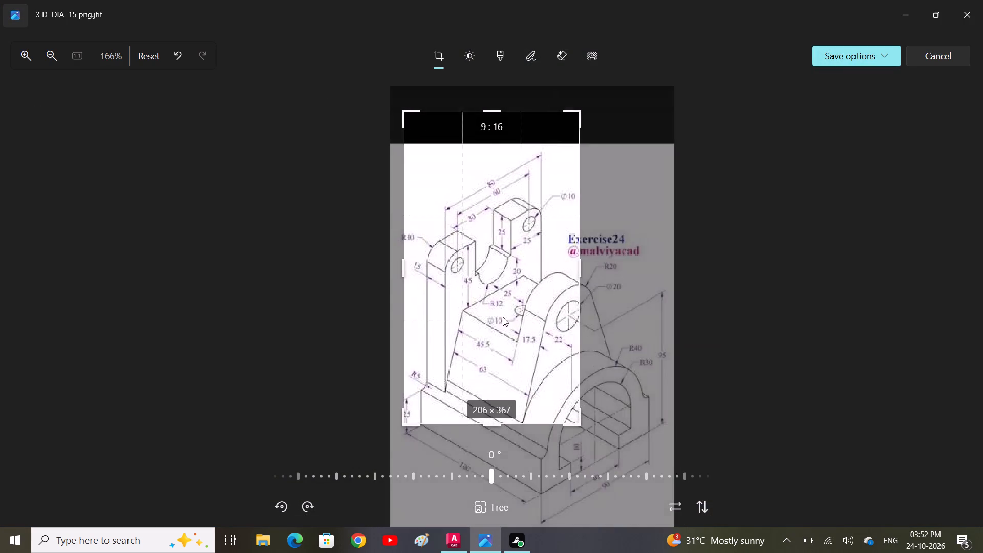
{"action": "middle_click_drag", "start_coordinate": [483, 311], "coordinate": [472, 279]}
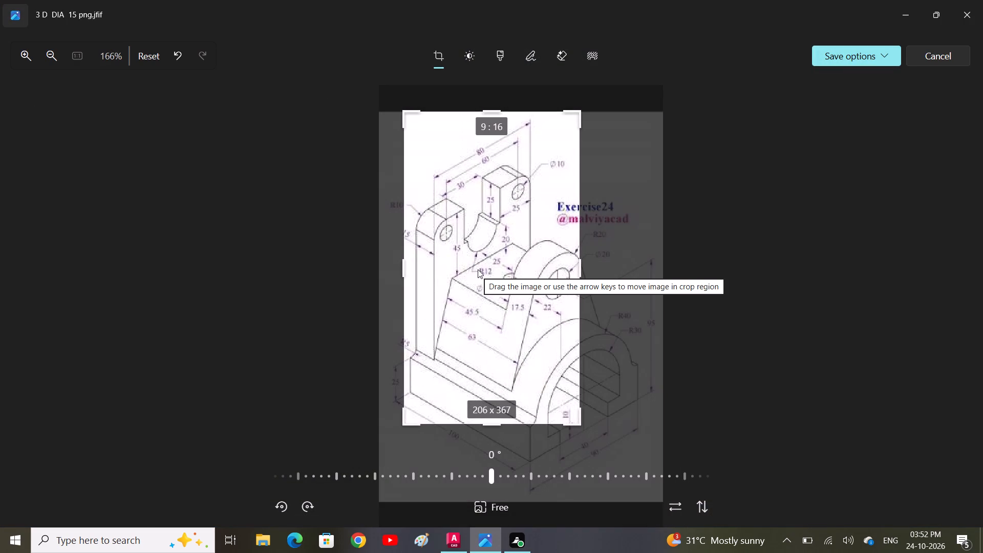
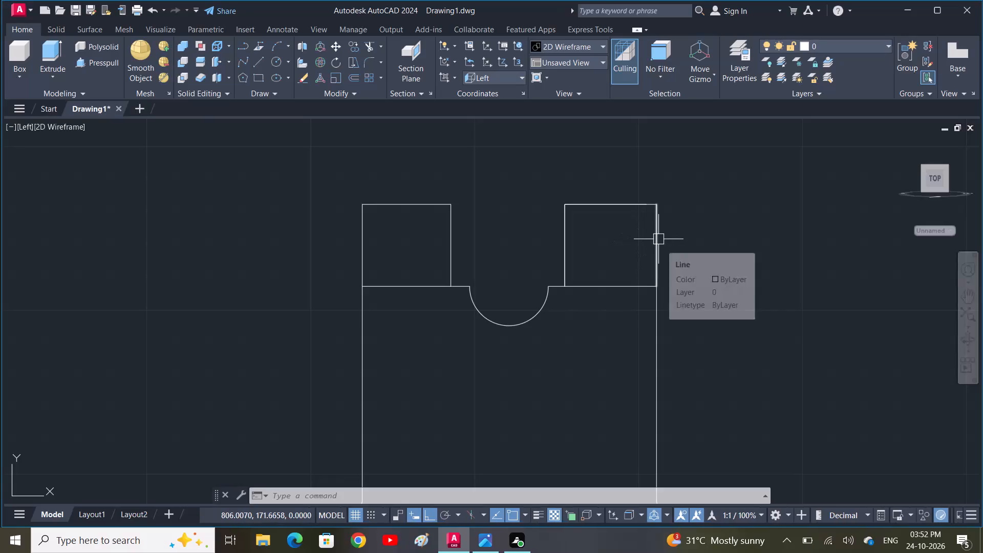
Move the outer vertical side of each lug 5 units inward, the right one first and the left one second.
{"action": "left_click", "coordinate": [659, 240]}
{"action": "type", "text": "M"}
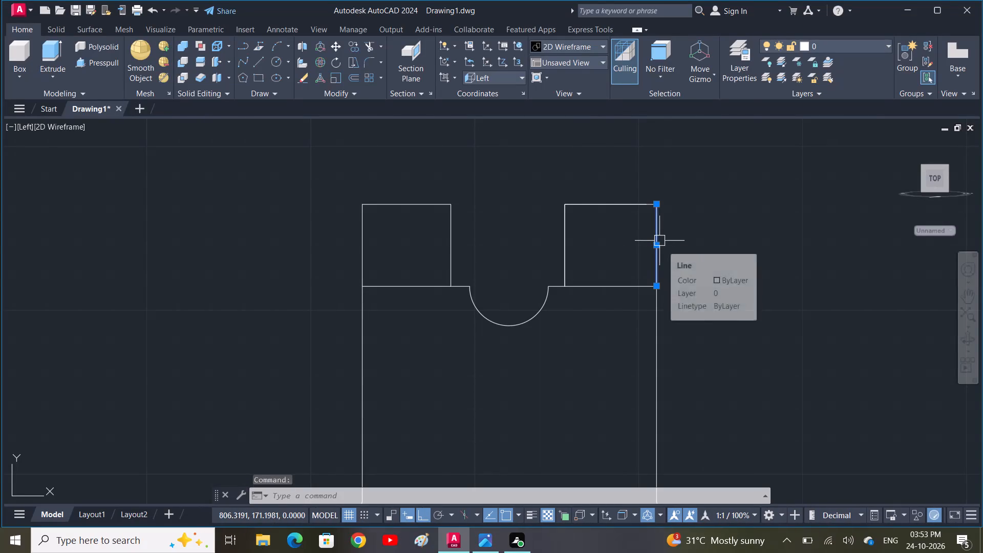
{"action": "key", "text": "space"}
{"action": "left_click", "coordinate": [659, 241]}
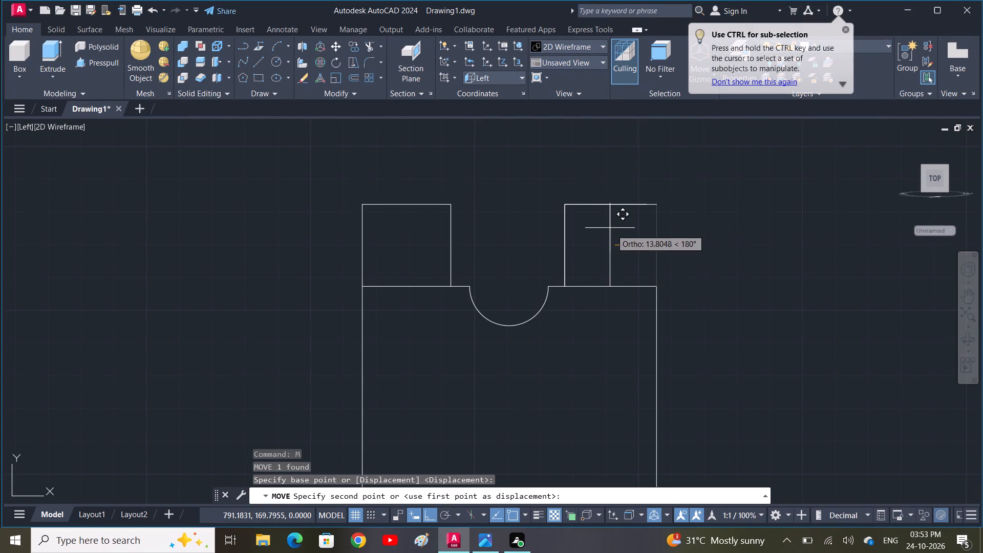
{"action": "type", "text": "5"}
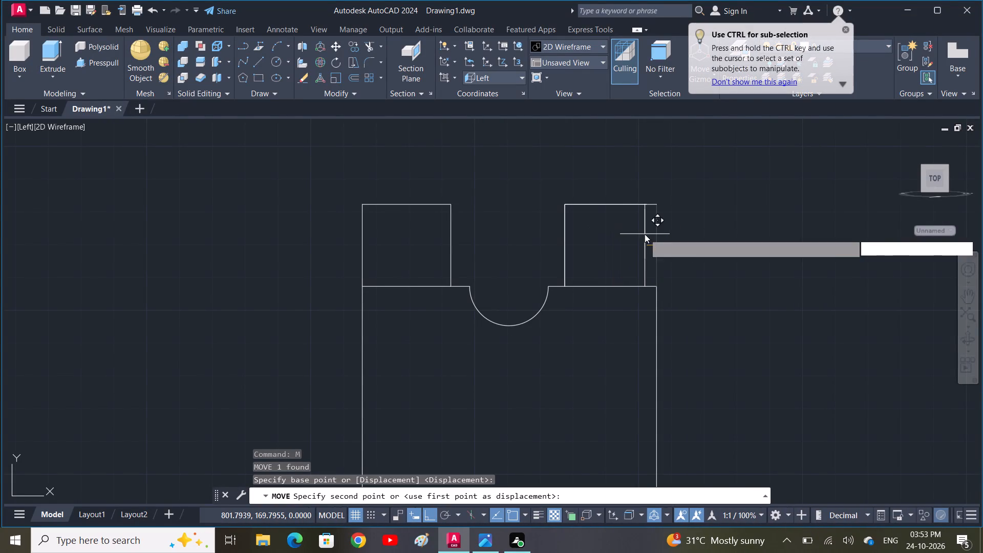
{"action": "key", "text": "space"}
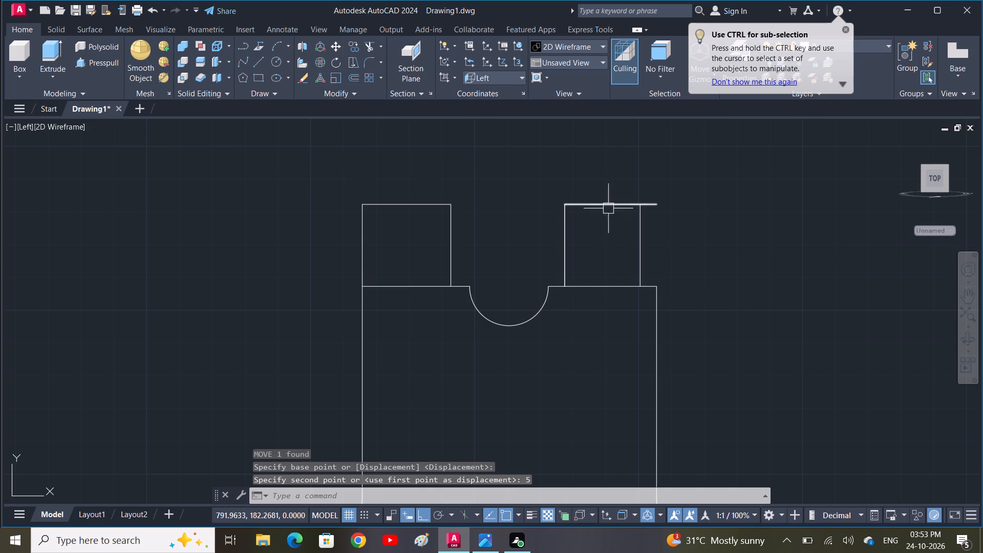
{"action": "key", "text": "space"}
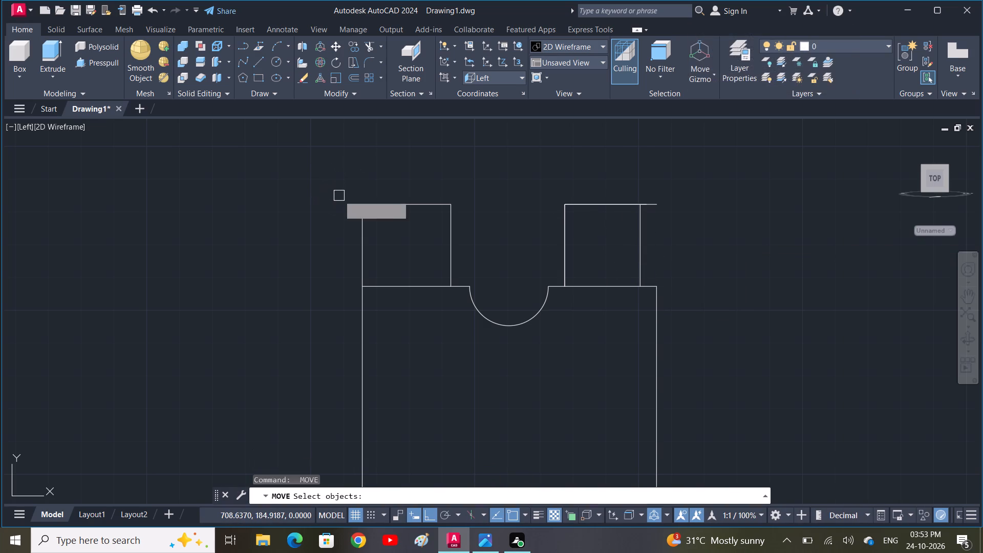
{"action": "left_click", "coordinate": [360, 241]}
{"action": "key", "text": "space"}
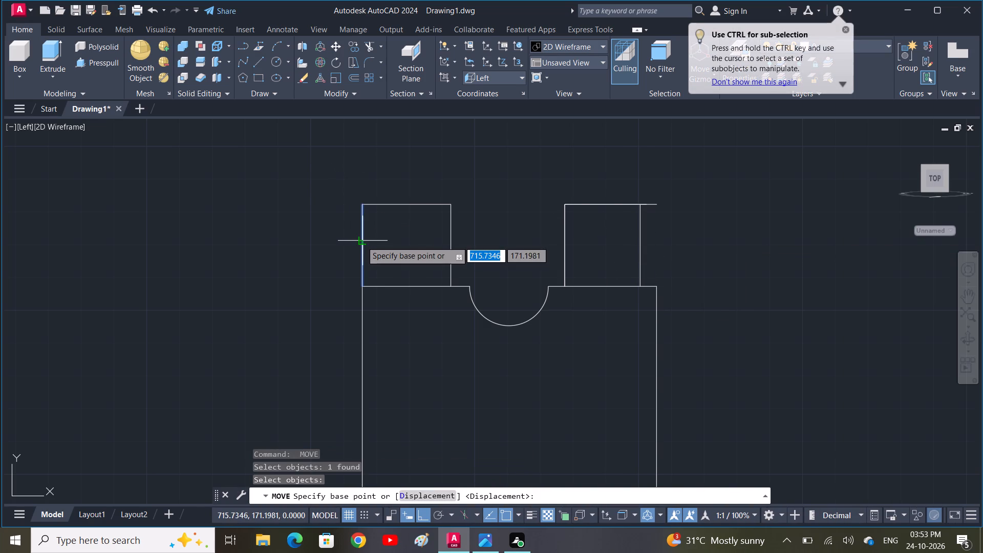
{"action": "key", "text": "5"}
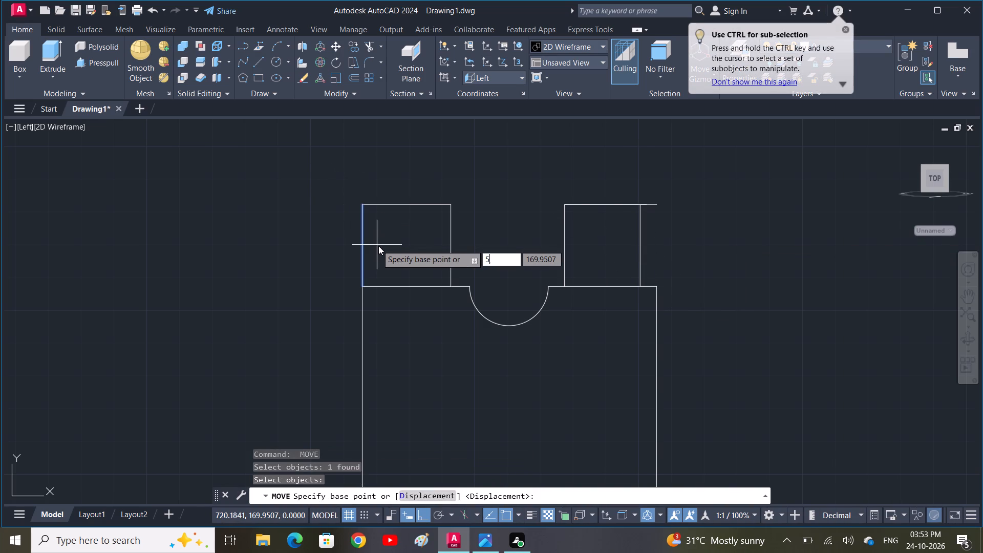
{"action": "key", "text": "space"}
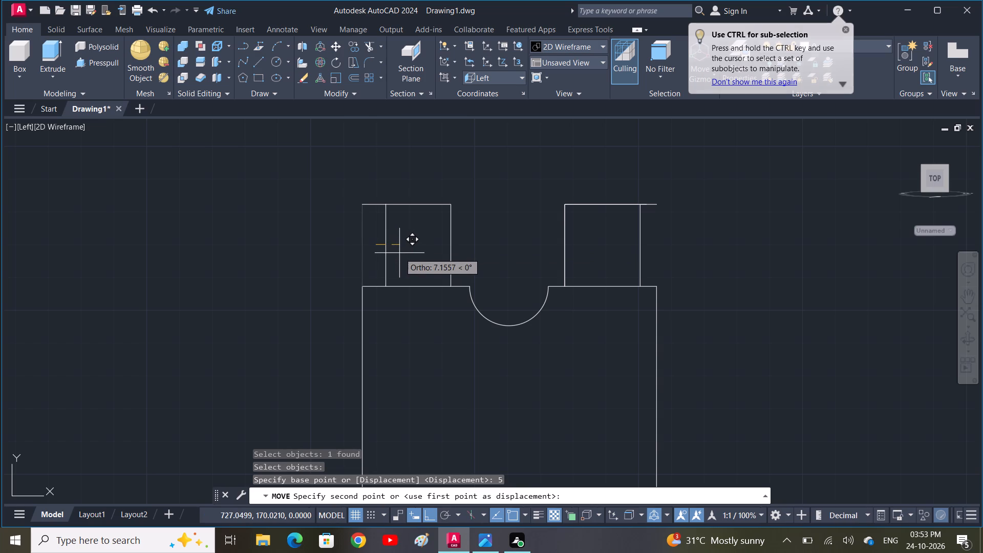
{"action": "type", "text": "5"}
{"action": "key", "text": "space"}
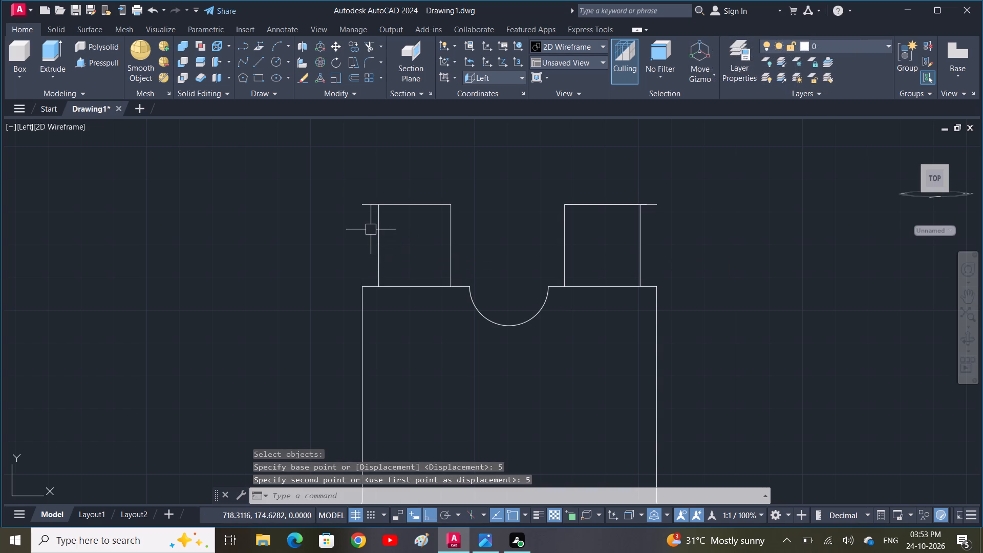
Trim the top line of each lug where it overhangs the moved outer side.
{"action": "key", "text": "t"}
{"action": "key", "text": "r"}
{"action": "key", "text": "space"}
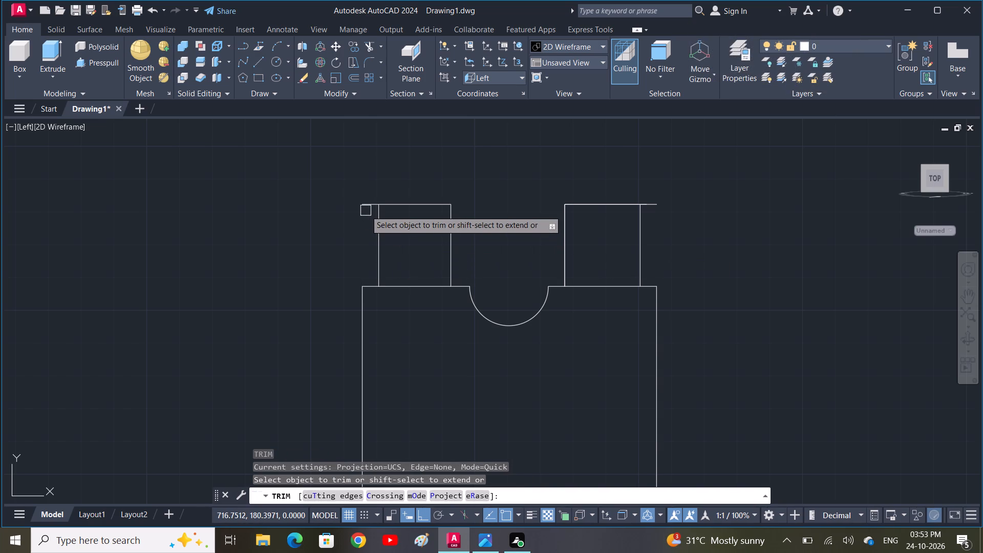
{"action": "left_click", "coordinate": [369, 207]}
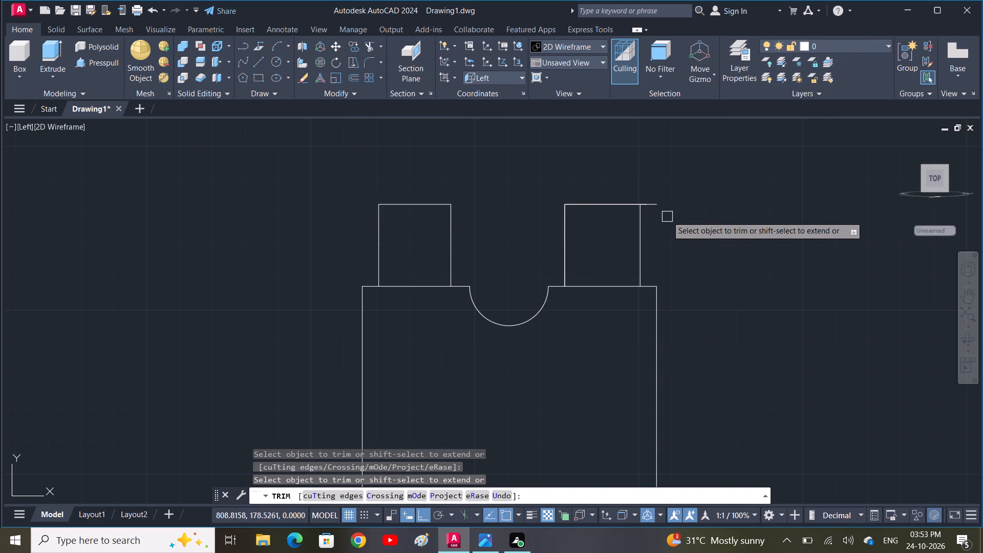
{"action": "left_click", "coordinate": [649, 203]}
{"action": "left_click", "coordinate": [649, 204]}
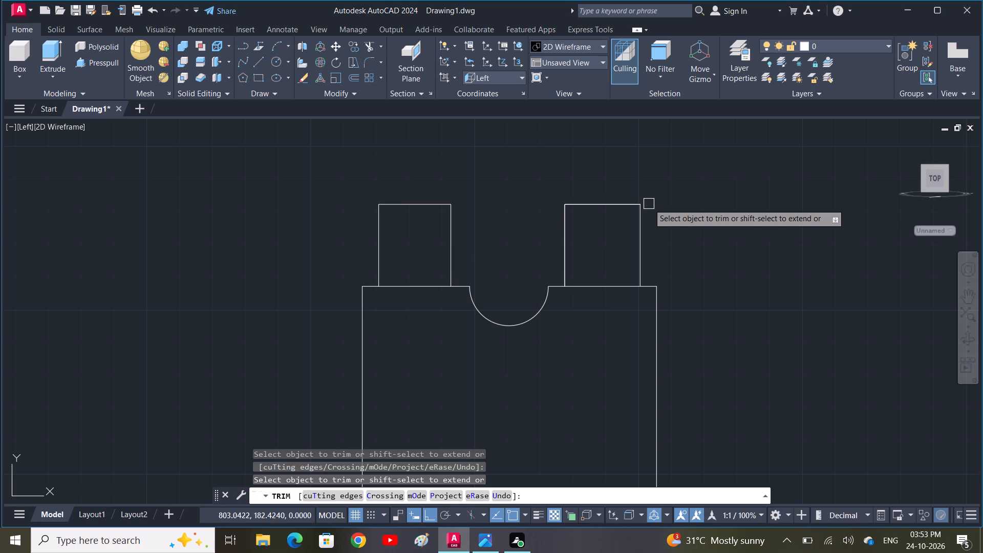
{"action": "key", "text": "space"}
Fillet the corner between each lug's outer side and the upright's top edge with a radius of 5.
{"action": "scroll", "coordinate": [668, 255], "scroll_direction": "down", "scroll_amount": 1}
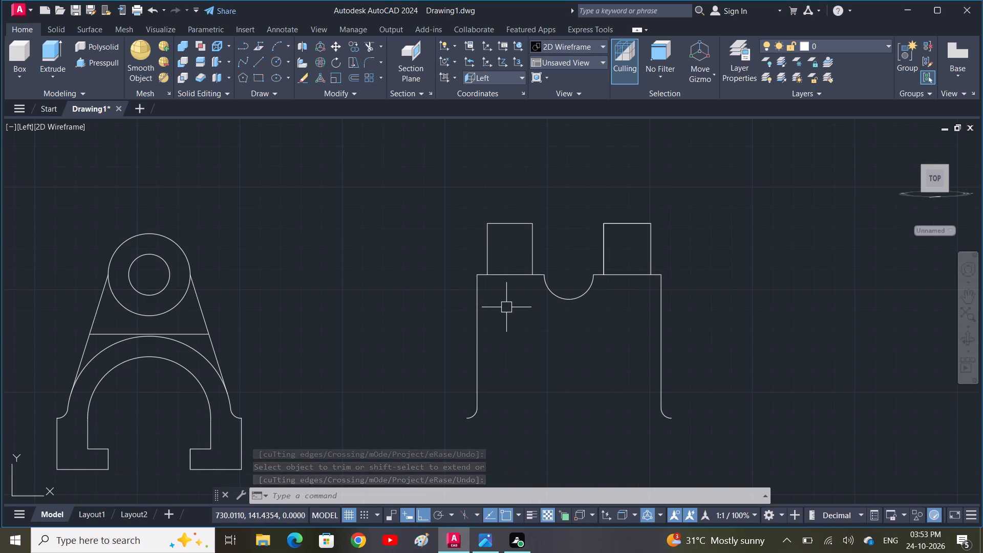
{"action": "type", "text": "F R 5"}
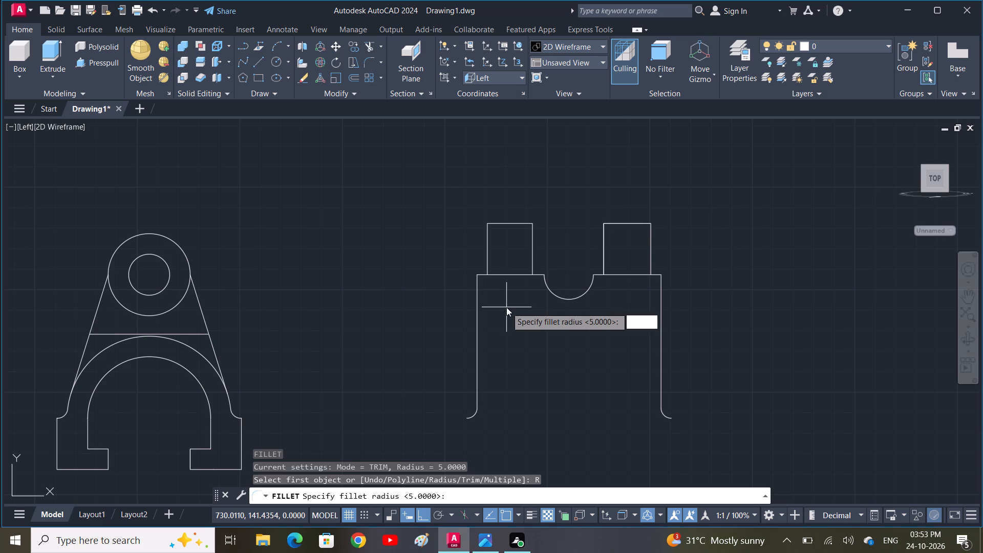
{"action": "key", "text": "space"}
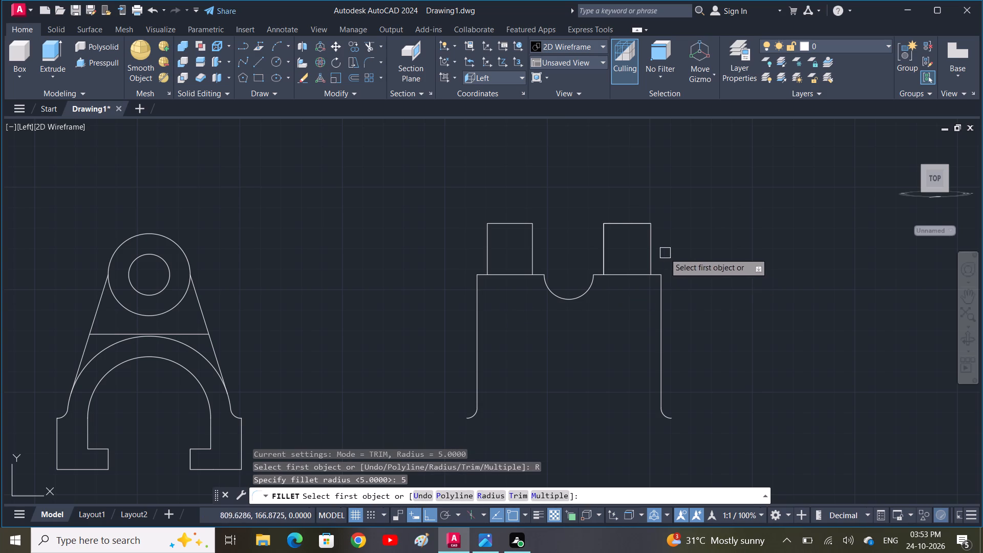
{"action": "scroll", "coordinate": [655, 272], "scroll_direction": "up", "scroll_amount": 2}
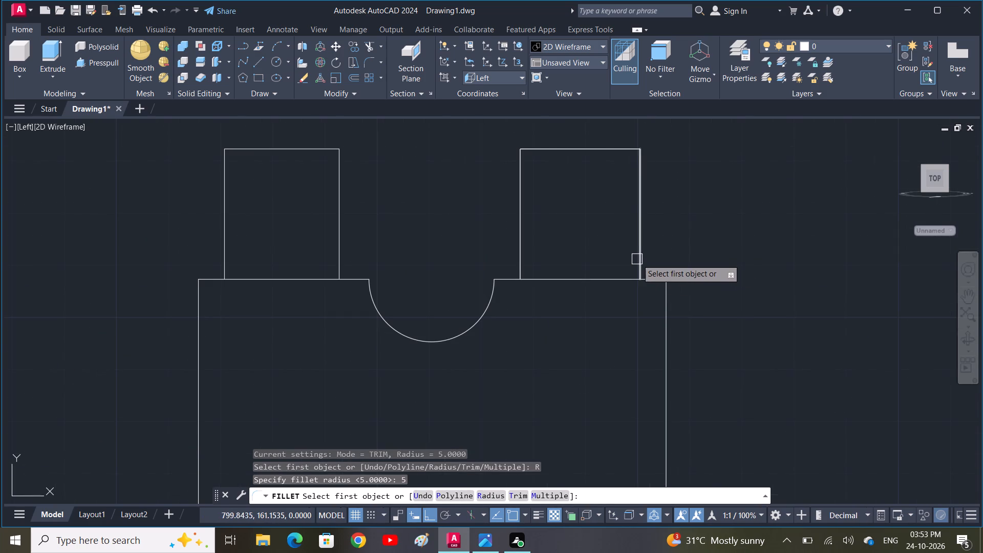
{"action": "left_click", "coordinate": [637, 259]}
{"action": "left_click", "coordinate": [655, 281]}
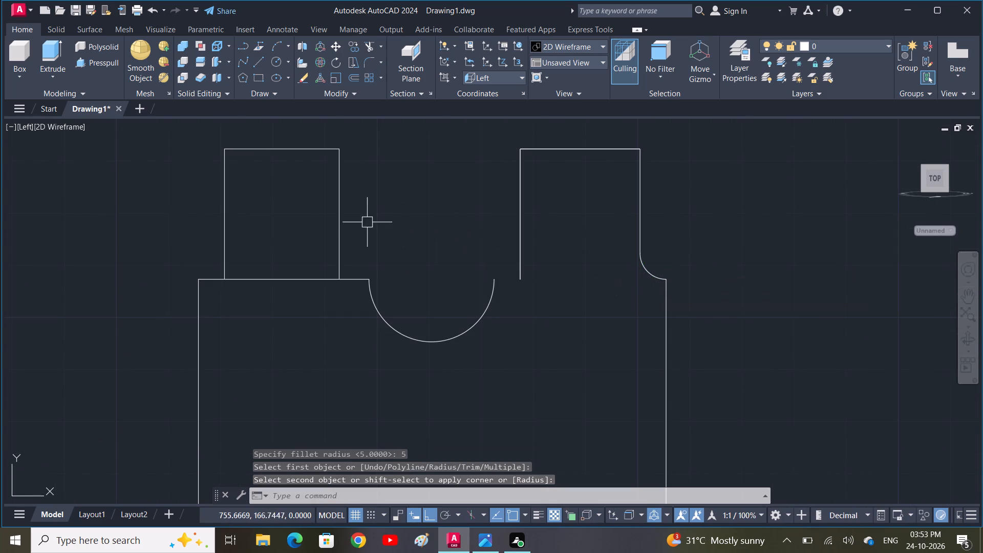
{"action": "key", "text": "space"}
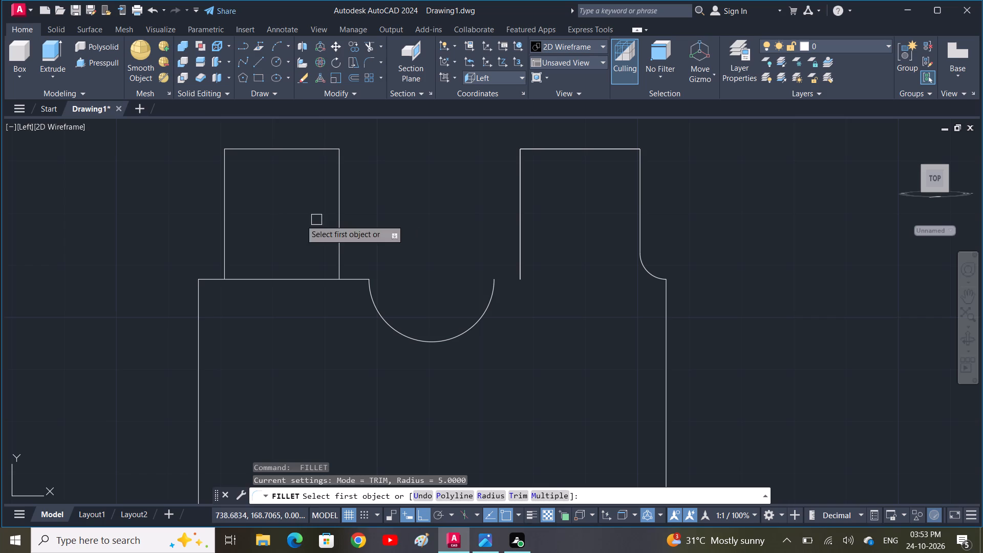
{"action": "left_click", "coordinate": [221, 227]}
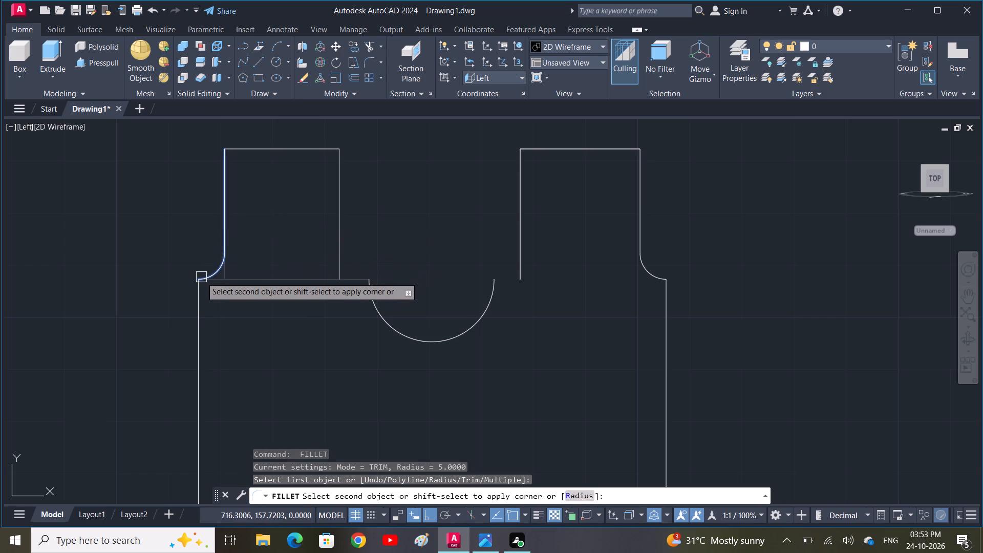
{"action": "left_click", "coordinate": [201, 277]}
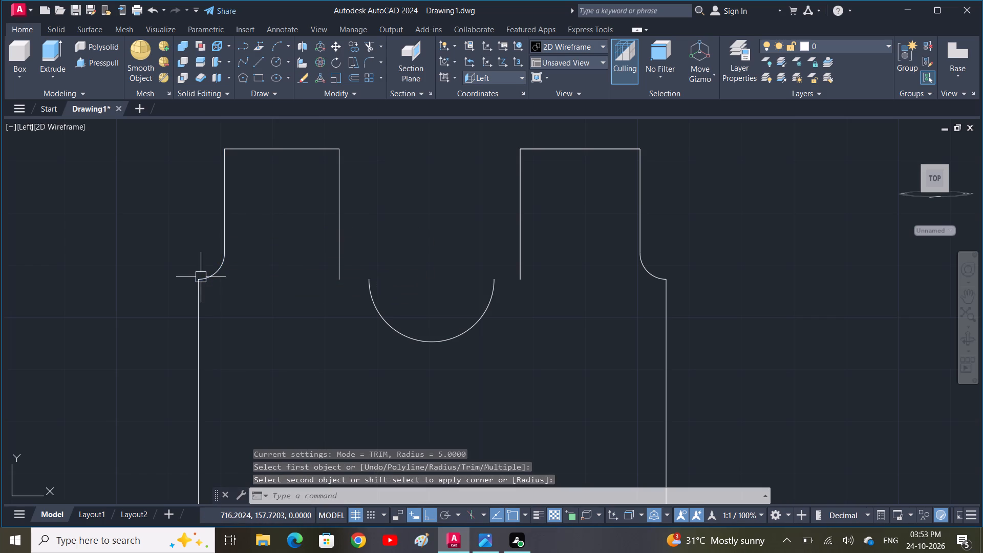
Draw the two short horizontal lines joining each lug's inner side to the nearest end of the semicircular notch.
{"action": "type", "text": "L"}
{"action": "key", "text": "space"}
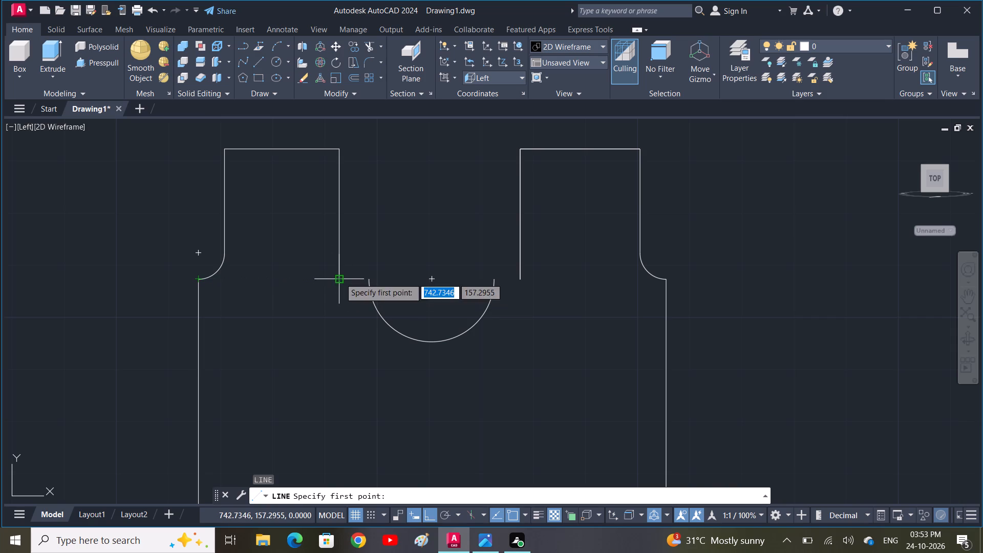
{"action": "left_click", "coordinate": [340, 278]}
{"action": "left_click", "coordinate": [372, 281]}
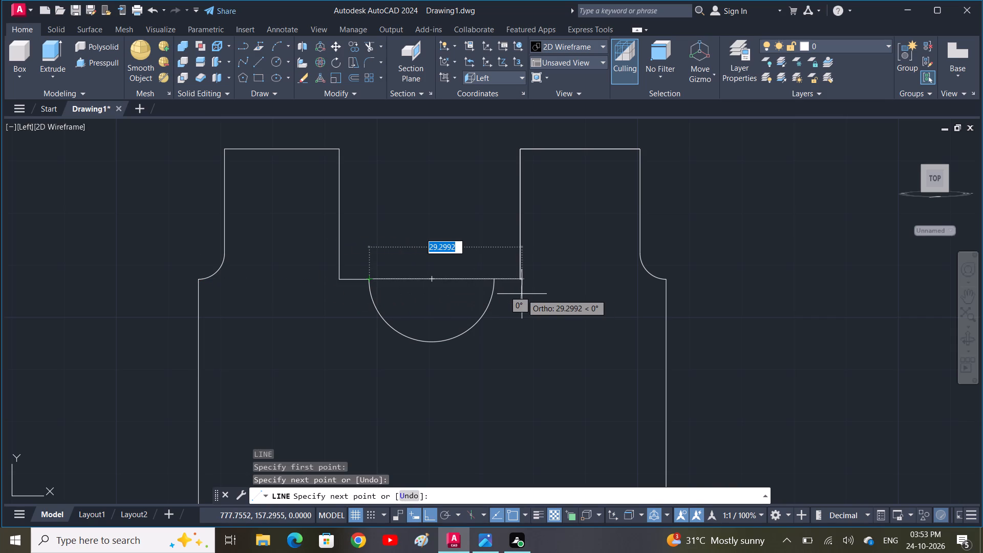
{"action": "key", "text": "space"}
{"action": "key", "text": "space"}
{"action": "left_click", "coordinate": [494, 280]}
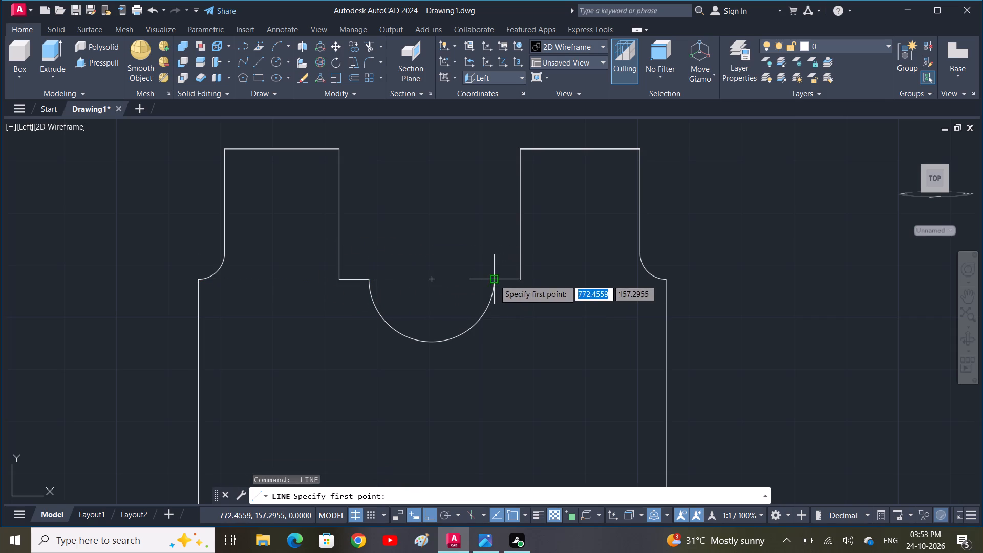
{"action": "left_click", "coordinate": [522, 281]}
{"action": "key", "text": "space"}
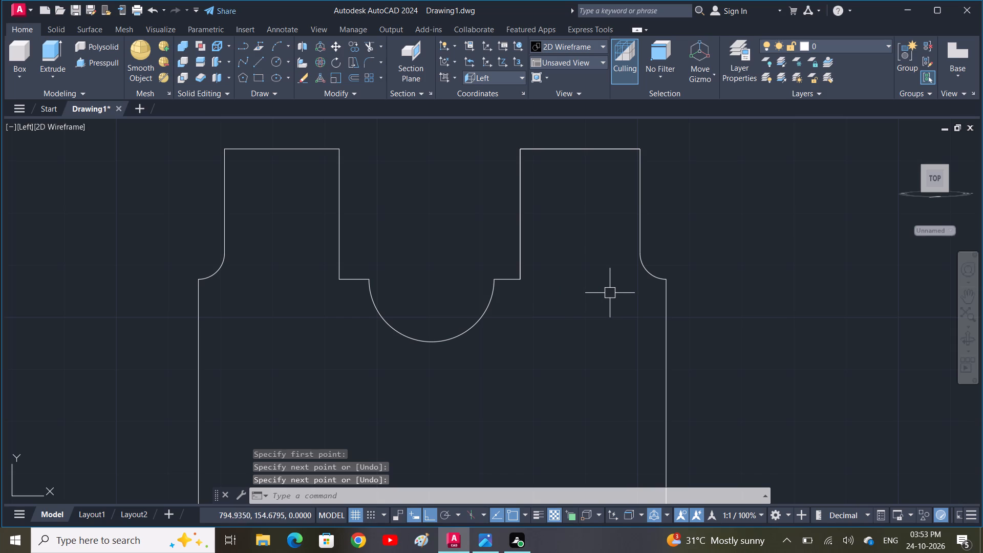
Draw a horizontal line across the base of each lug from its inner side to the upright's outer corner.
{"action": "key", "text": "space"}
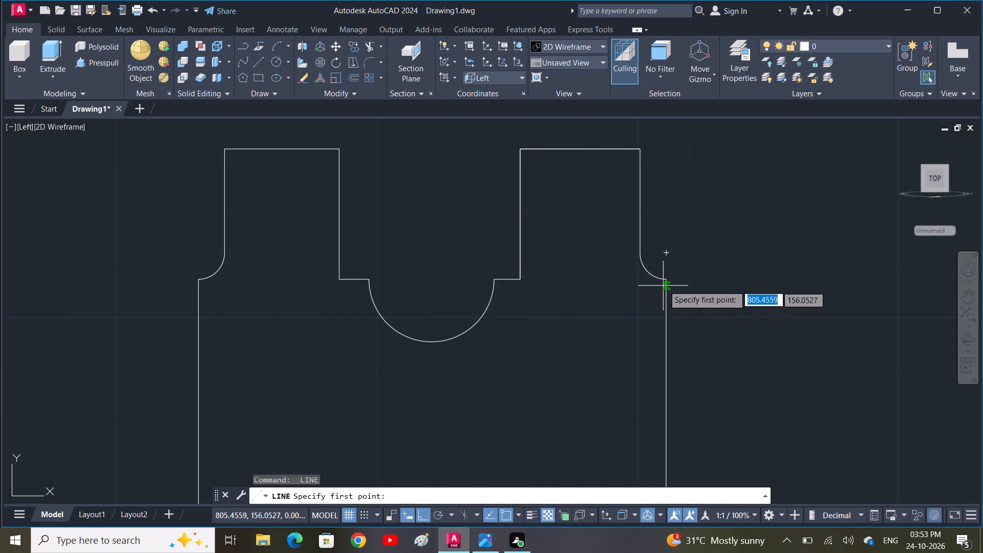
{"action": "left_click", "coordinate": [665, 283]}
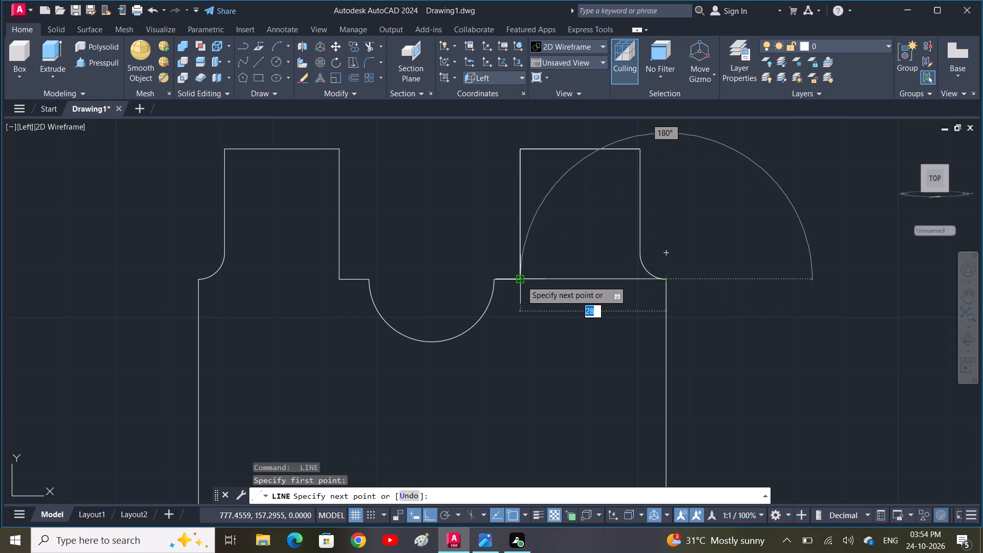
{"action": "left_click", "coordinate": [521, 281]}
{"action": "key", "text": "space"}
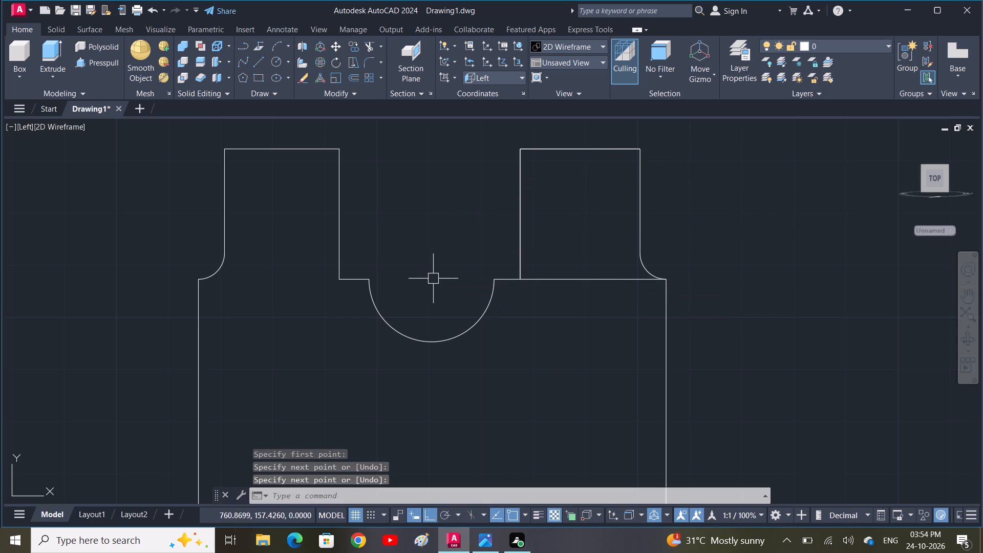
{"action": "key", "text": "space"}
{"action": "left_click", "coordinate": [336, 276]}
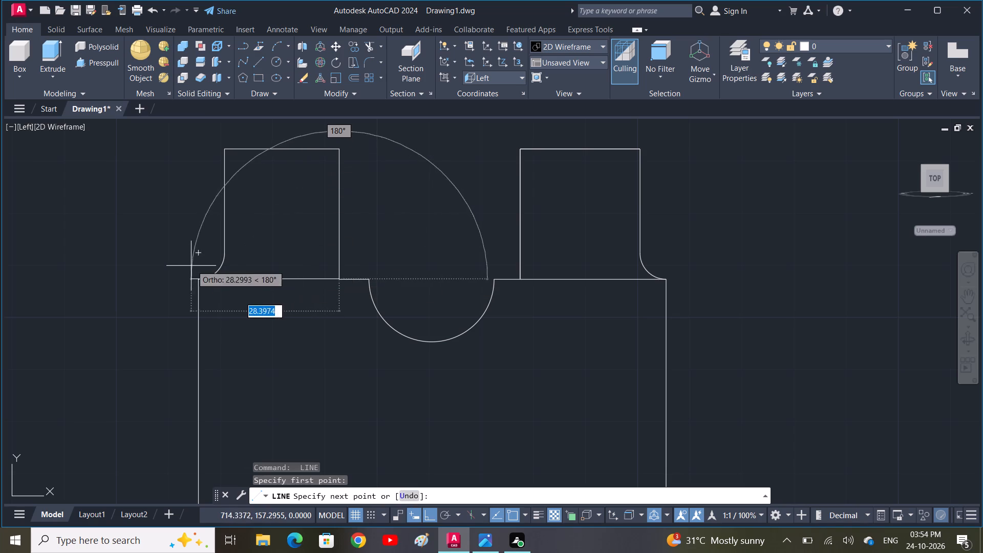
{"action": "left_click", "coordinate": [201, 282]}
{"action": "key", "text": "space"}
{"action": "scroll", "coordinate": [262, 318], "scroll_direction": "down", "scroll_amount": 1}
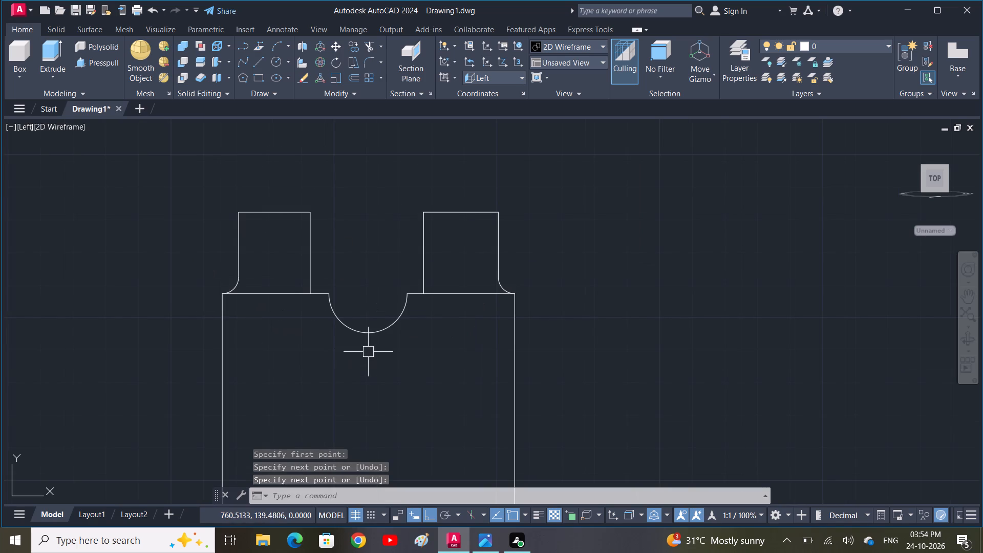
Close the upright's bottom with a horizontal line between the outer ends of the two lower fillets.
{"action": "middle_click_drag", "start_coordinate": [368, 350], "coordinate": [441, 298]}
{"action": "scroll", "coordinate": [458, 276], "scroll_direction": "down", "scroll_amount": 1}
{"action": "middle_click_drag", "start_coordinate": [469, 325], "coordinate": [476, 299]}
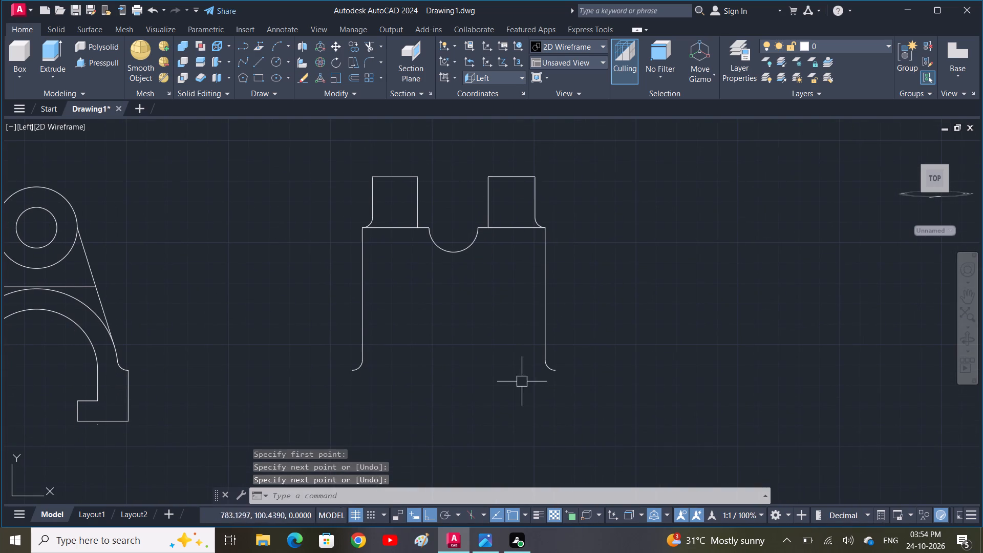
{"action": "key", "text": "space"}
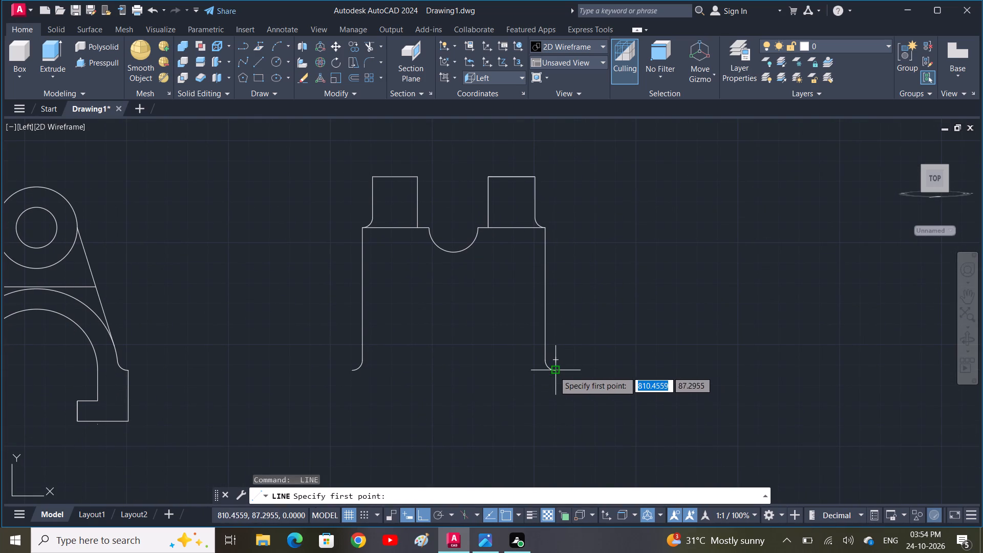
{"action": "left_click", "coordinate": [554, 371]}
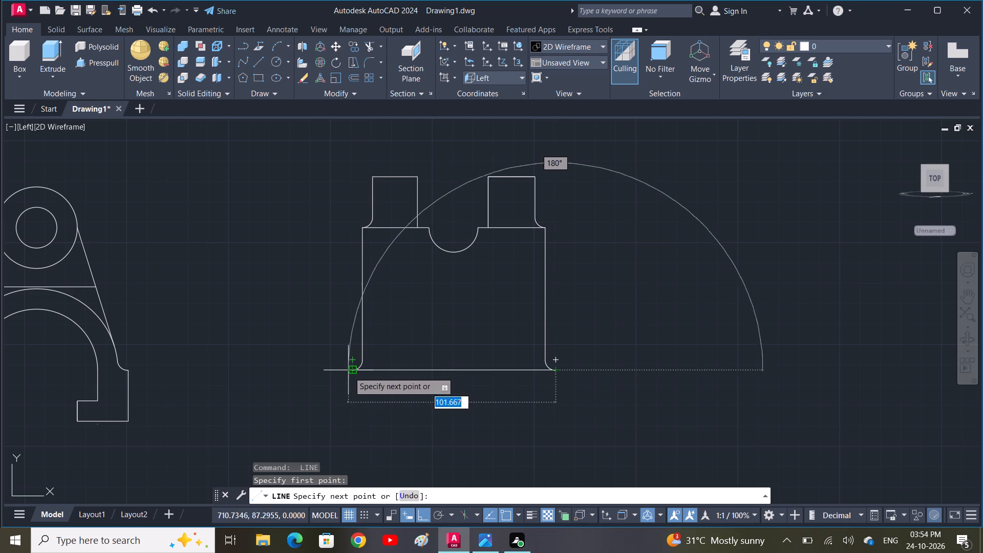
{"action": "left_click", "coordinate": [351, 370]}
{"action": "key", "text": "space"}
Inspect the joint between the lower-left fillet and the bottom line, and the upright's whole outline.
{"action": "scroll", "coordinate": [376, 387], "scroll_direction": "down", "scroll_amount": 1}
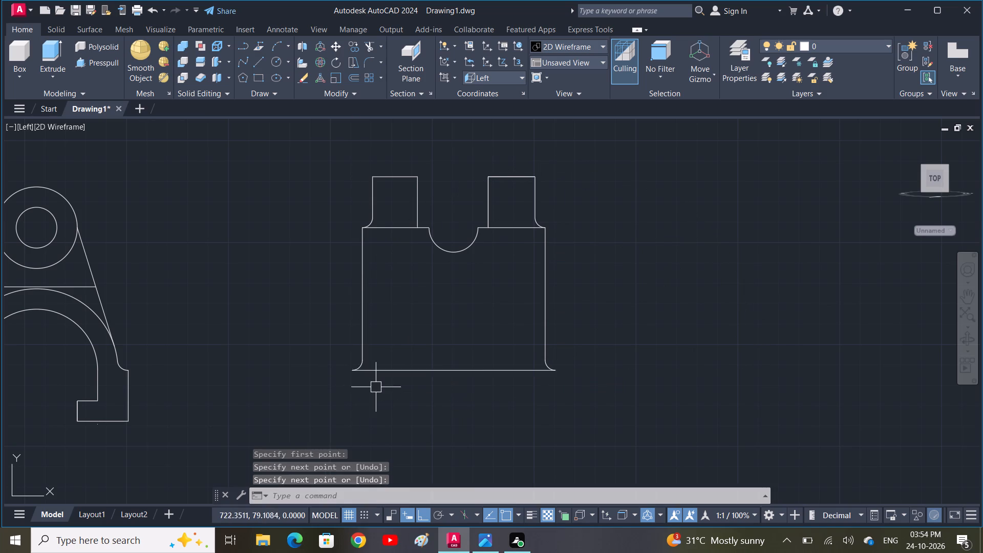
{"action": "scroll", "coordinate": [369, 380], "scroll_direction": "up", "scroll_amount": 4}
{"action": "scroll", "coordinate": [324, 372], "scroll_direction": "up", "scroll_amount": 3}
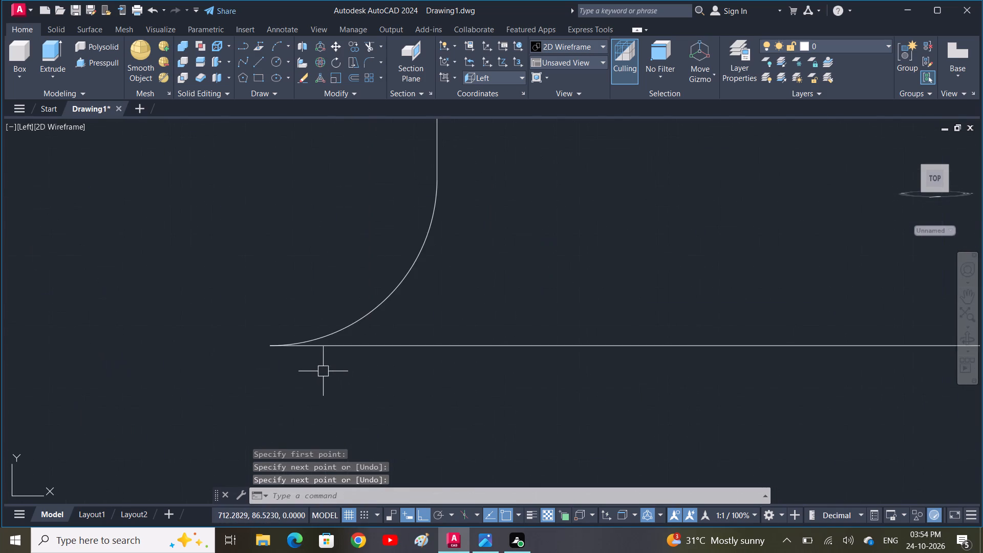
{"action": "scroll", "coordinate": [323, 371], "scroll_direction": "down", "scroll_amount": 4}
{"action": "scroll", "coordinate": [499, 347], "scroll_direction": "down", "scroll_amount": 4}
{"action": "middle_click_drag", "start_coordinate": [574, 323], "coordinate": [514, 334]}
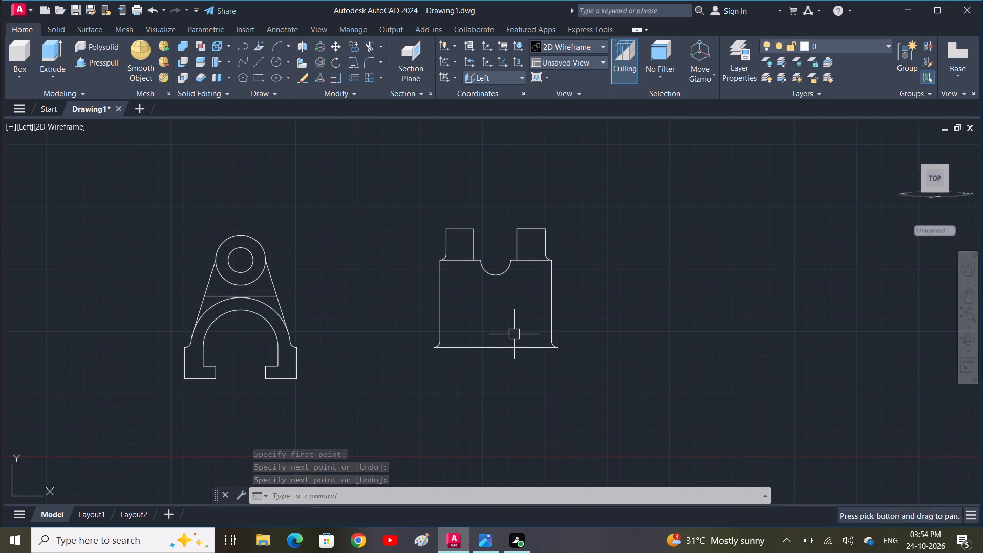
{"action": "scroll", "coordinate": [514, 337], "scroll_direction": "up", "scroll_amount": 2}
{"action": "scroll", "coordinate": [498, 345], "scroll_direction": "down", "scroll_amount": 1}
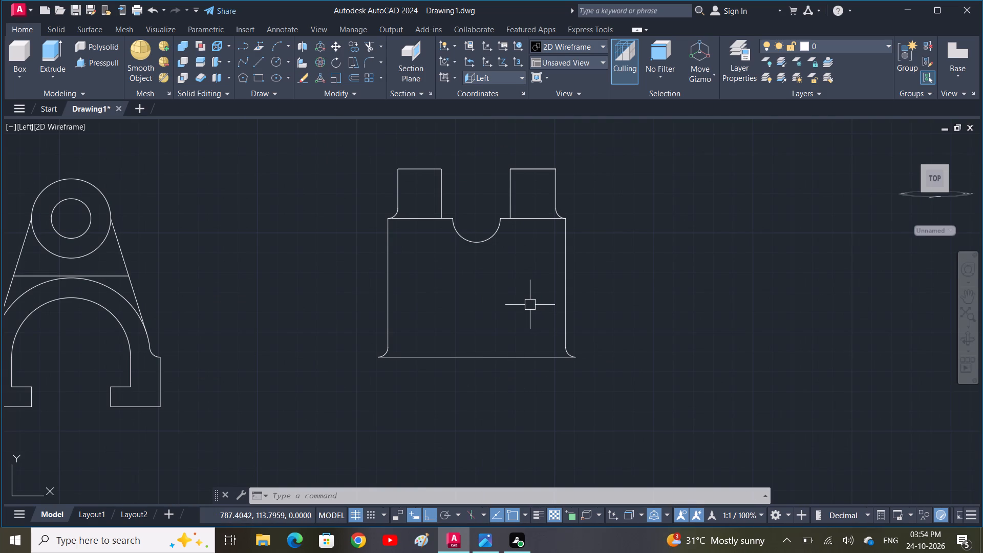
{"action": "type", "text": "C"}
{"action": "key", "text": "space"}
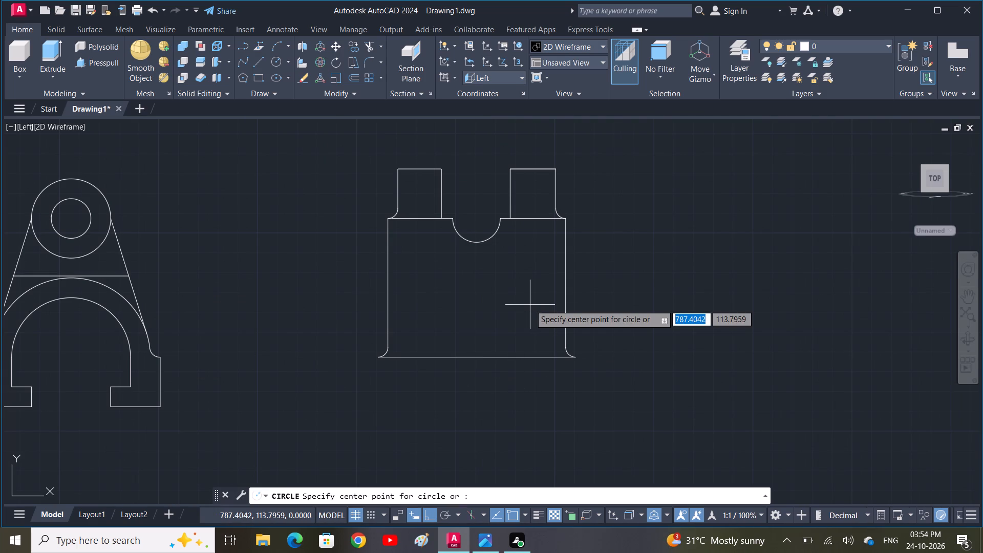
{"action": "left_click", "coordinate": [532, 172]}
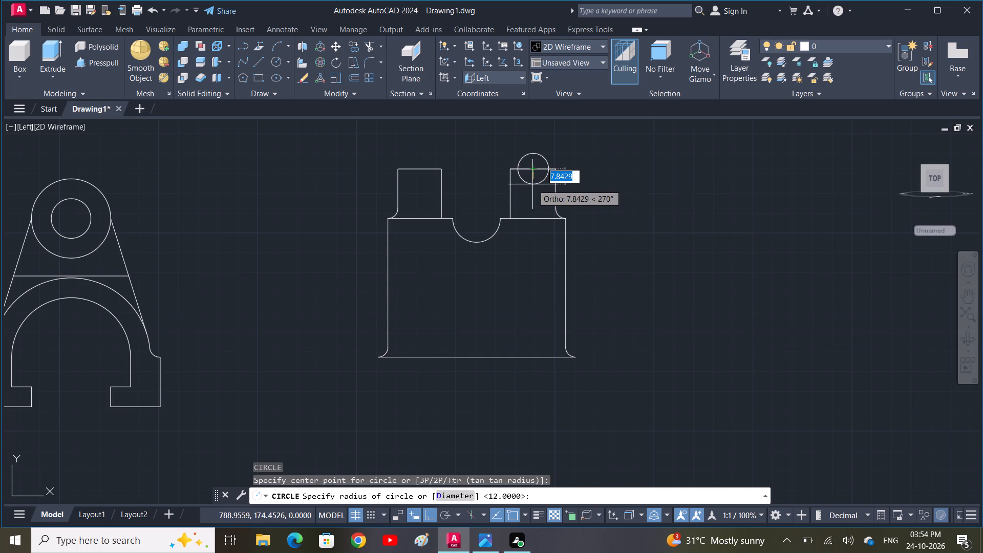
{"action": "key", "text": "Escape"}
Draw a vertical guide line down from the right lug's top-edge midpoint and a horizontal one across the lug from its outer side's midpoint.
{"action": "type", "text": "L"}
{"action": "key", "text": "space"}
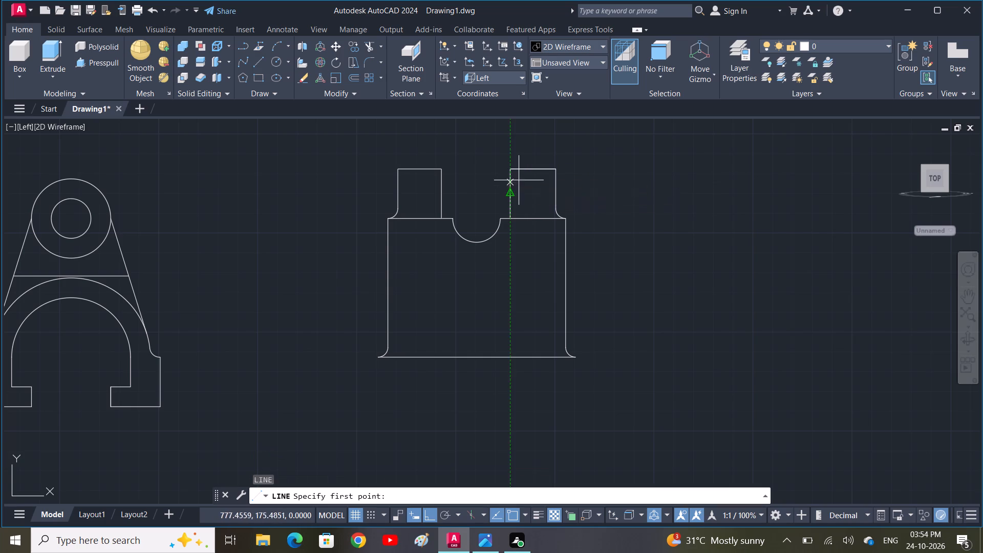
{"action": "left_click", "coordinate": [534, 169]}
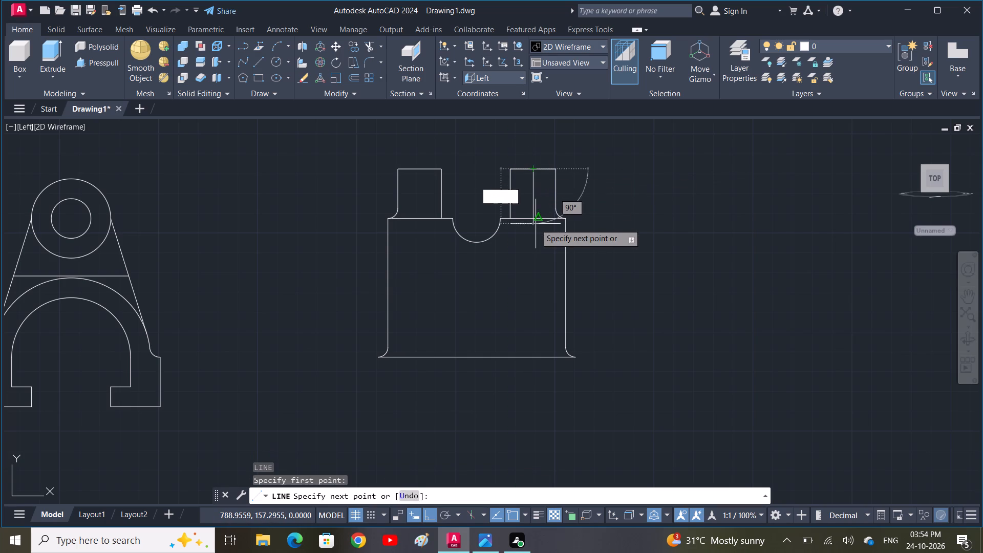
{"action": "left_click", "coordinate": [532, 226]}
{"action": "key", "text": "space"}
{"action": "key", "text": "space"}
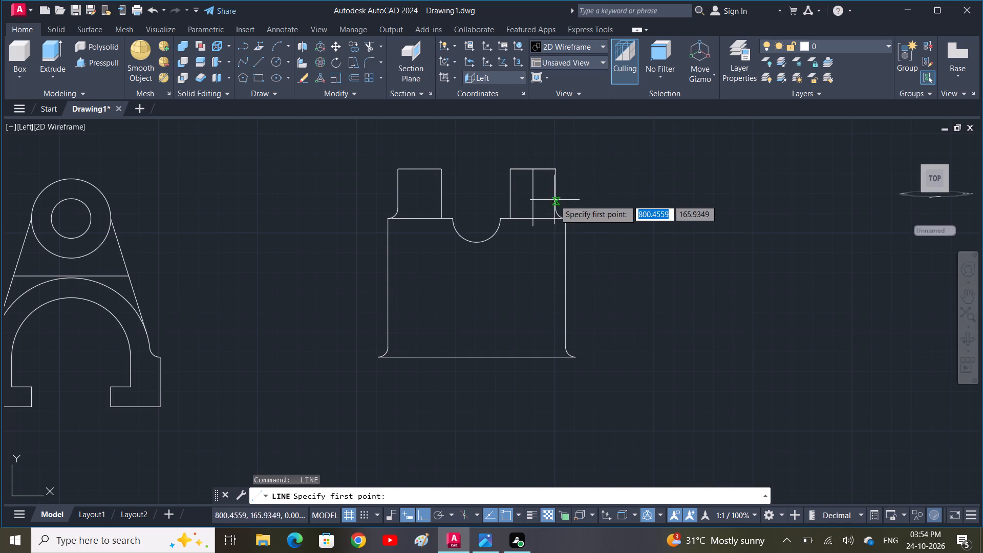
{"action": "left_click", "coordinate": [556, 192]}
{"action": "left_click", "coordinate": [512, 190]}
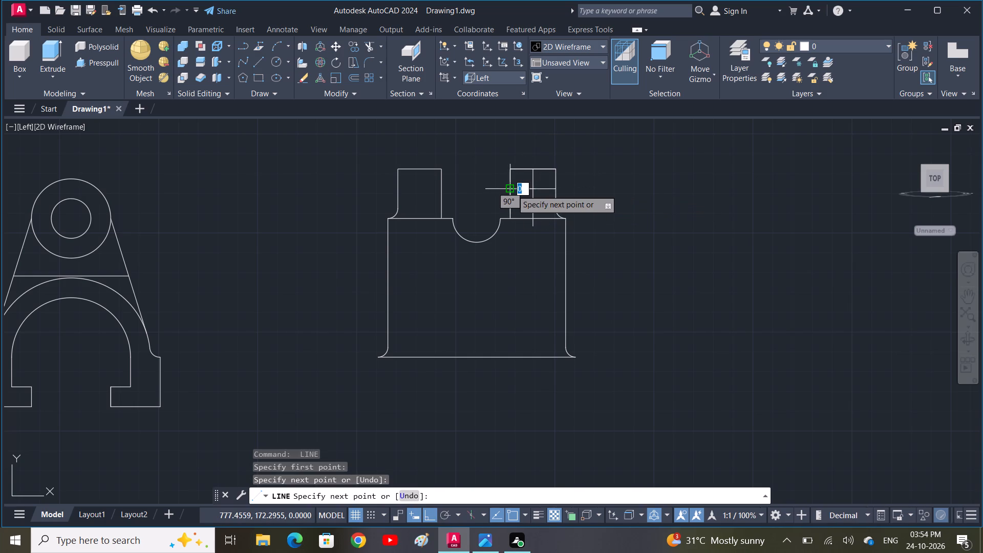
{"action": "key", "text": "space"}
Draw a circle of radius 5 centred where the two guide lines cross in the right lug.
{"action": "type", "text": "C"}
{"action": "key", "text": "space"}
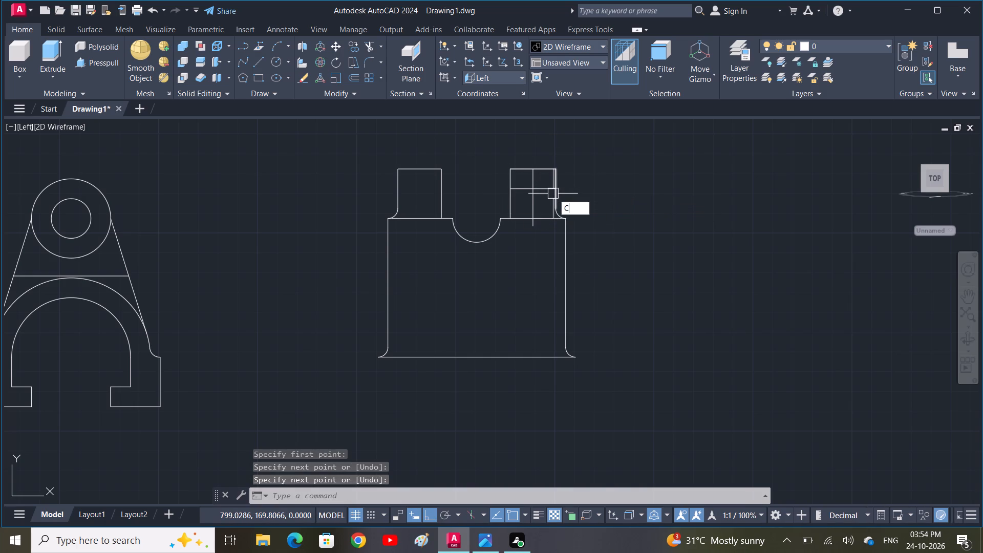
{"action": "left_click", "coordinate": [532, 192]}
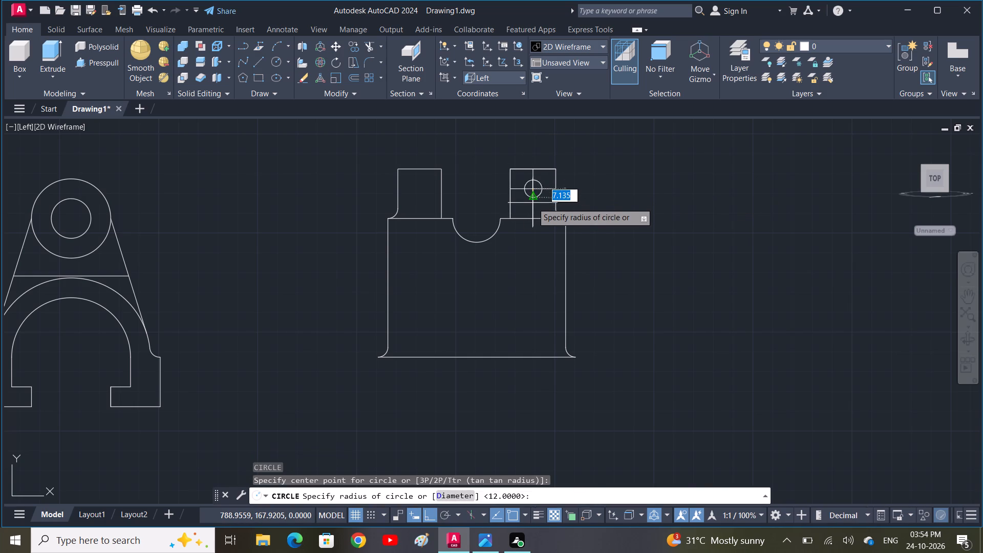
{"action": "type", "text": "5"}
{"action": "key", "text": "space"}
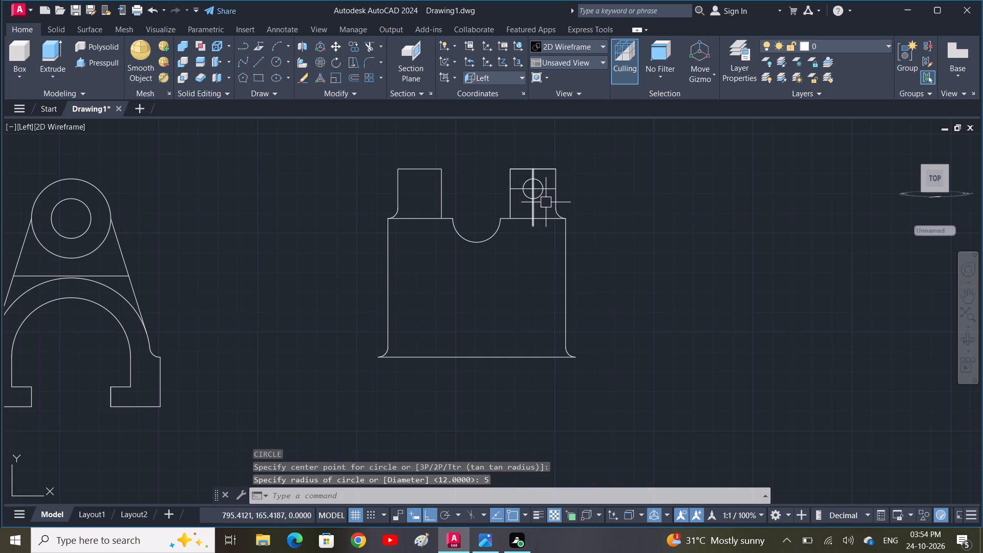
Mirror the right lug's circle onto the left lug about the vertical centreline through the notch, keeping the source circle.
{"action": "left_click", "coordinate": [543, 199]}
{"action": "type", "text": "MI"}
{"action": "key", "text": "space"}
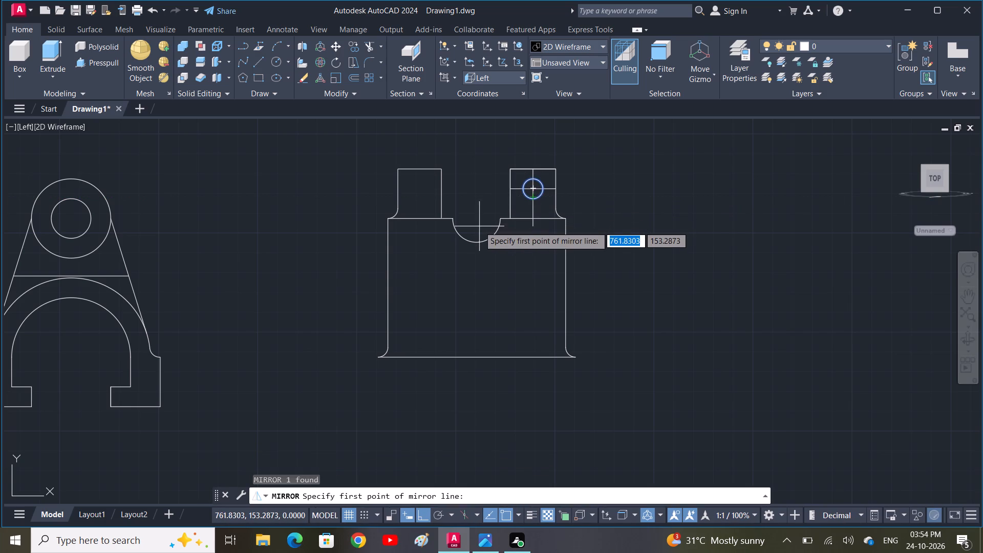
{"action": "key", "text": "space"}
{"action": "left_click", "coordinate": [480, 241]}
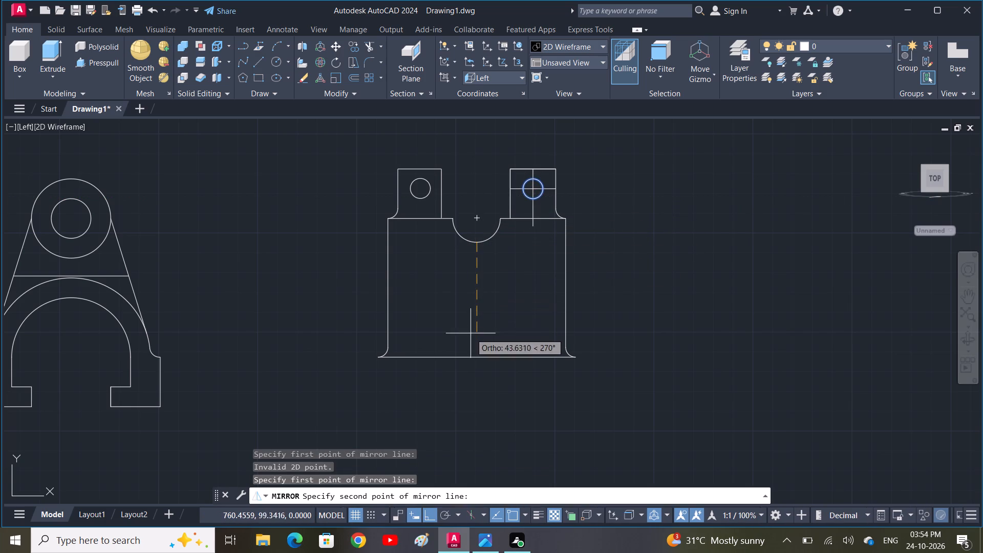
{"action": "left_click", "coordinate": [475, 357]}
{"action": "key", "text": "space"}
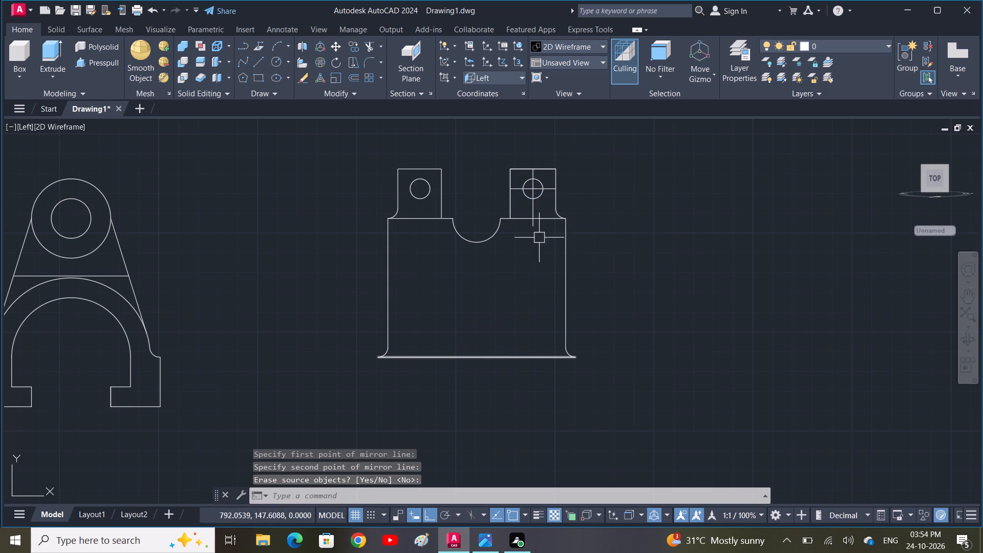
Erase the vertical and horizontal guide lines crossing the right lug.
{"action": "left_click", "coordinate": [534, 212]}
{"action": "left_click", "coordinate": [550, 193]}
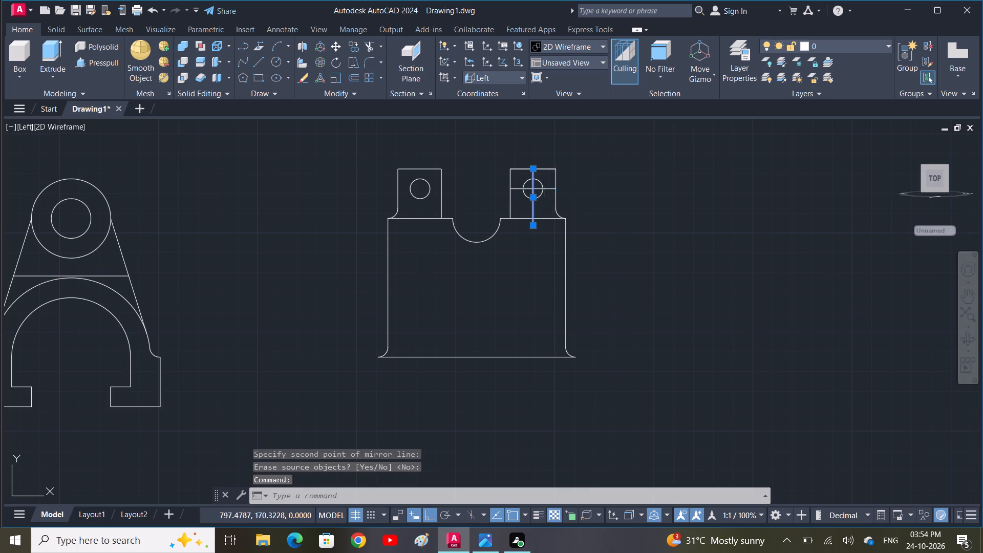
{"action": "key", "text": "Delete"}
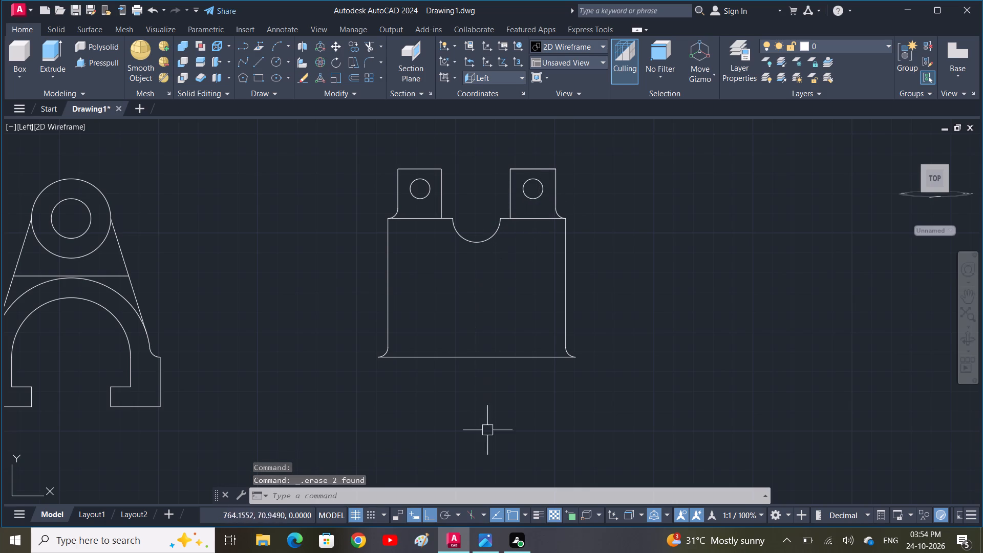
Check the dimensions of the rear upright and its lugs in the 3 D DIA 15 reference image in Photos, and return to AutoCAD.
{"action": "left_click", "coordinate": [482, 545]}
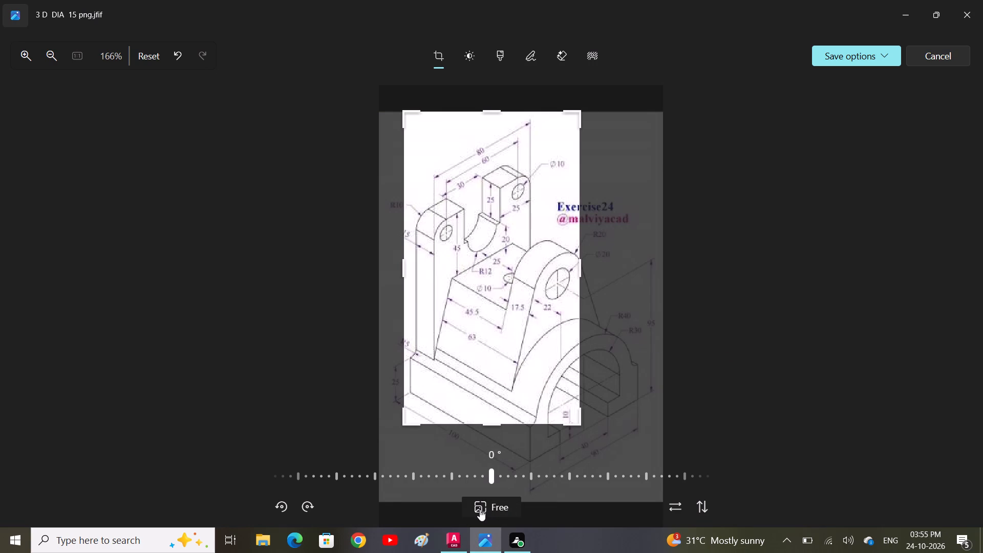
{"action": "left_click", "coordinate": [491, 543]}
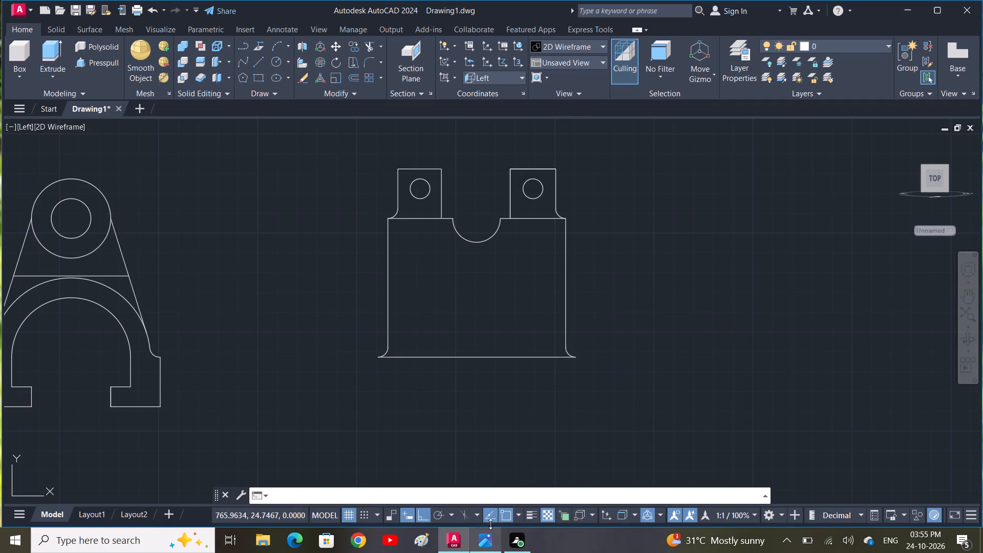
{"action": "left_click", "coordinate": [489, 545]}
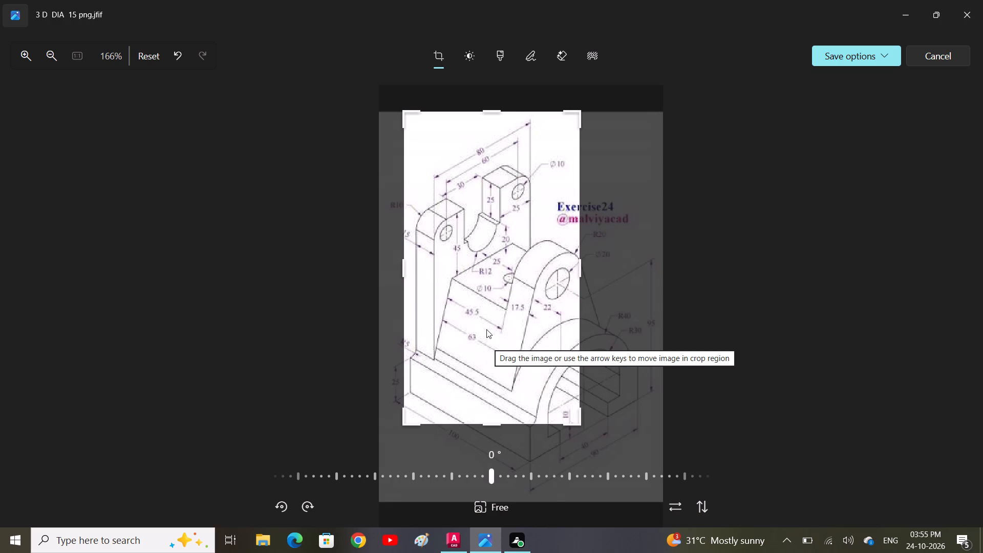
{"action": "type", "text": "U"}
{"action": "key", "text": "space"}
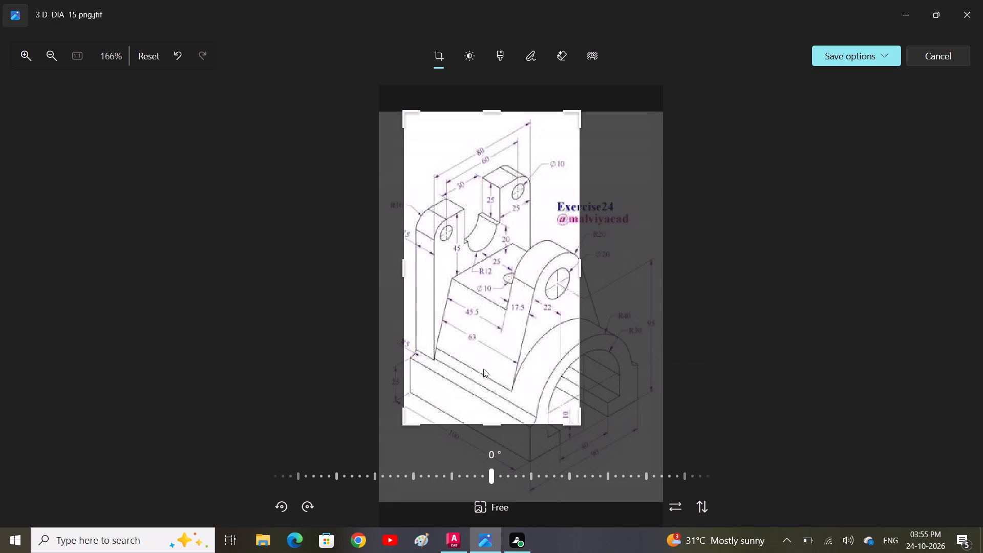
{"action": "left_click", "coordinate": [449, 533]}
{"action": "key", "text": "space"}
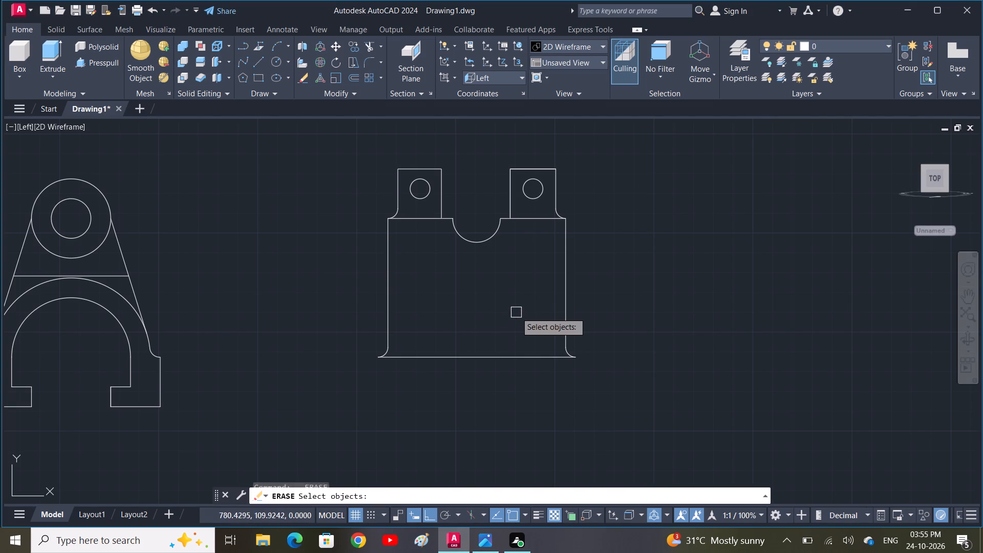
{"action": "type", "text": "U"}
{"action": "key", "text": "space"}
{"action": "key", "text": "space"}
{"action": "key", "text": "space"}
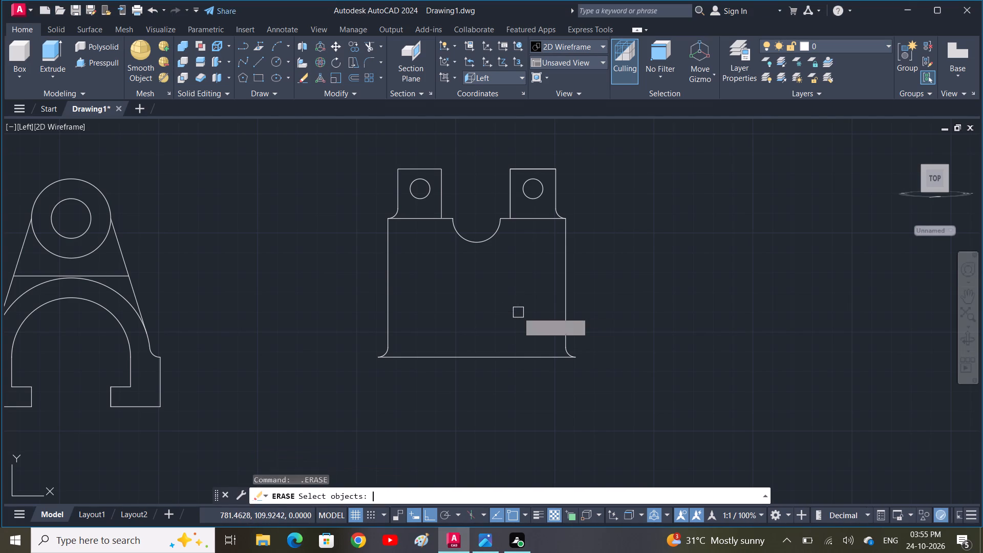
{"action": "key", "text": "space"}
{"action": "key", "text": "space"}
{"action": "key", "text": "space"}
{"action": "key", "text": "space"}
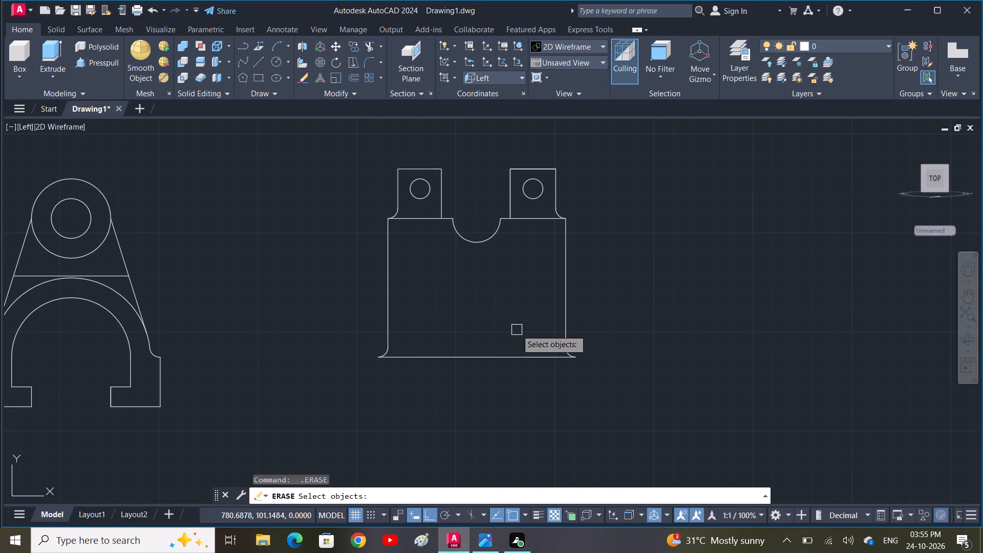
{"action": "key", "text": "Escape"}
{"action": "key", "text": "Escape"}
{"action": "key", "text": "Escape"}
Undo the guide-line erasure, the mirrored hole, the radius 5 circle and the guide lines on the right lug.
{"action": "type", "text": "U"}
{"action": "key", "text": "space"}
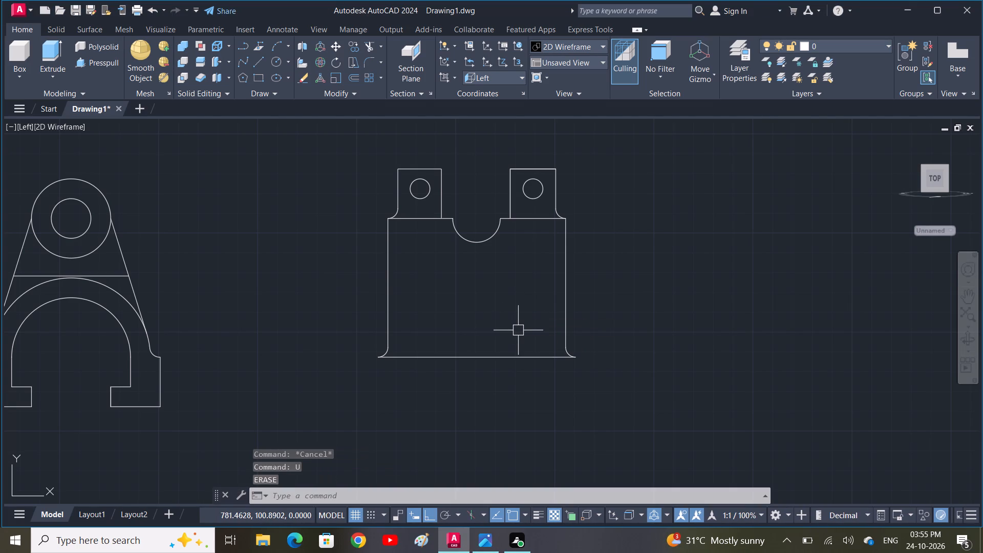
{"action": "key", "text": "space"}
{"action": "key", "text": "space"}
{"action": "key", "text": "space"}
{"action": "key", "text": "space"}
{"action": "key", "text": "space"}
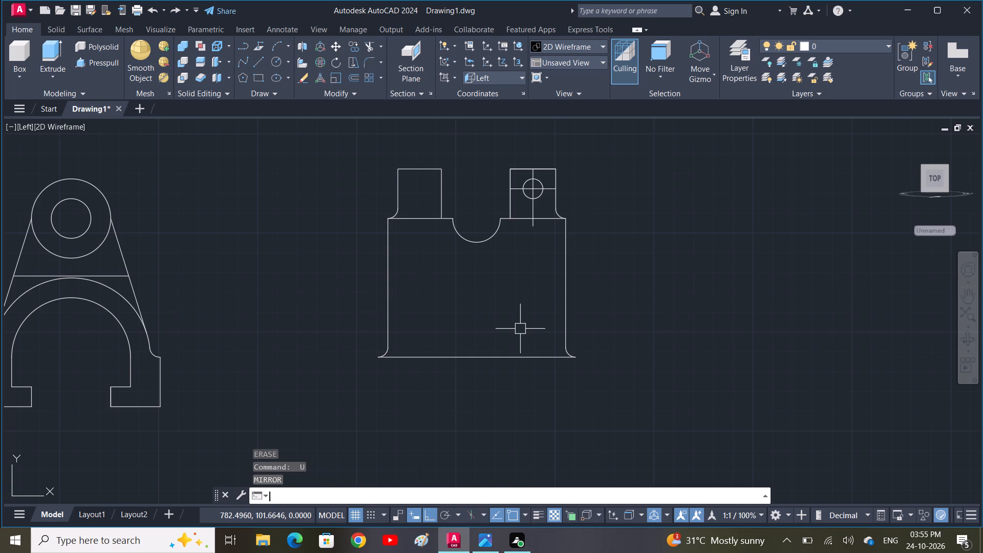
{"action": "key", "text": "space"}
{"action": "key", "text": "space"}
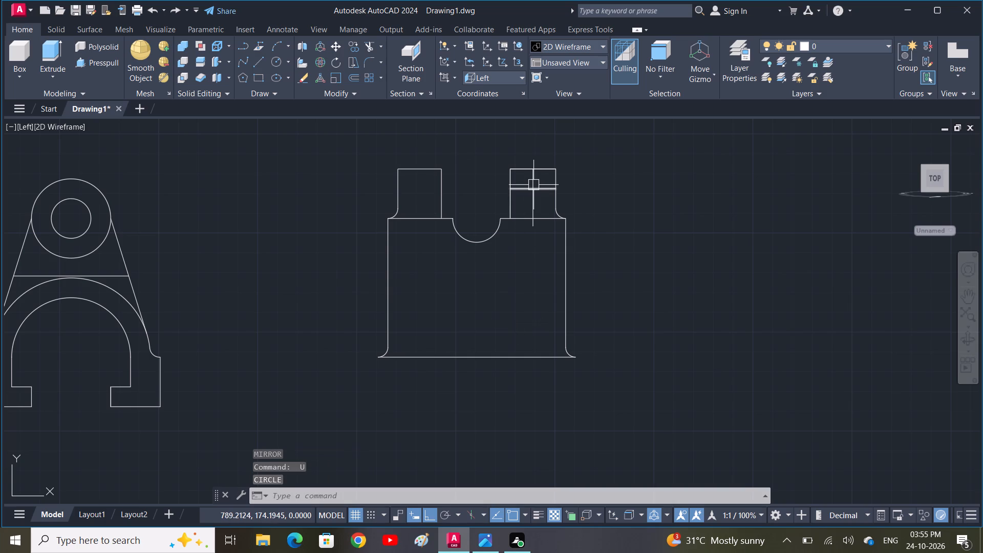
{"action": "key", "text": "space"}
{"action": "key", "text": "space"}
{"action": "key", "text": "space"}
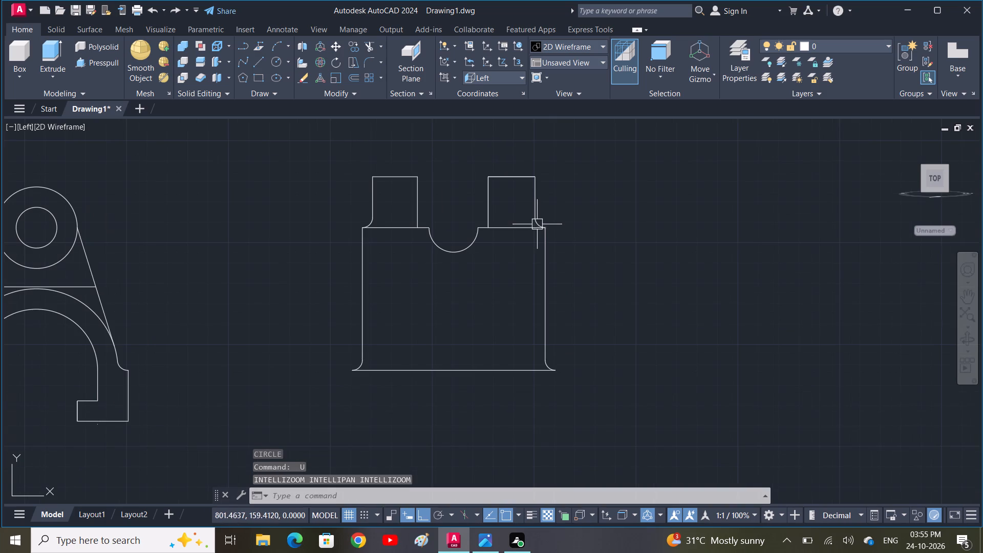
Undo the upright's bottom line, the joining lines at the lug bases and the fillets where the lugs meet the upright.
{"action": "key", "text": "space"}
{"action": "key", "text": "space"}
{"action": "key", "text": "space"}
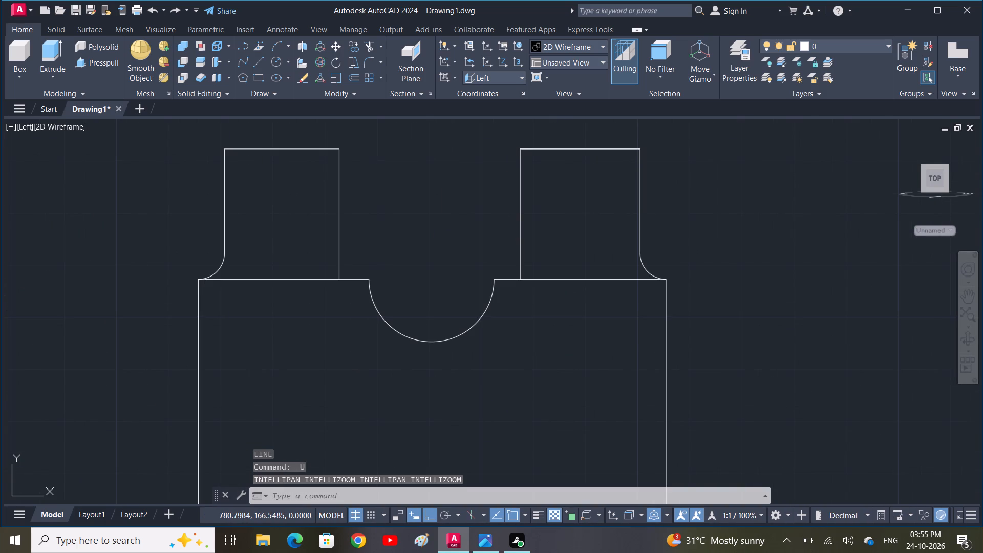
{"action": "key", "text": "space"}
{"action": "key", "text": "space"}
{"action": "key", "text": "space"}
{"action": "key", "text": "space"}
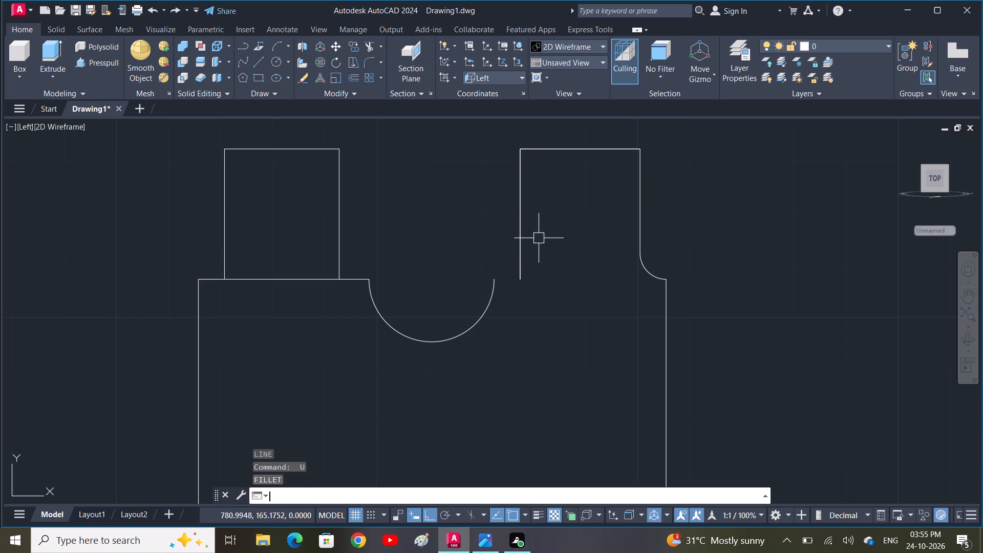
{"action": "key", "text": "space"}
Fillet the outer top corner of each lug with radius 5 in Trim mode.
{"action": "scroll", "coordinate": [580, 340], "scroll_direction": "up", "scroll_amount": 1}
{"action": "middle_click_drag", "start_coordinate": [573, 335], "coordinate": [566, 306]}
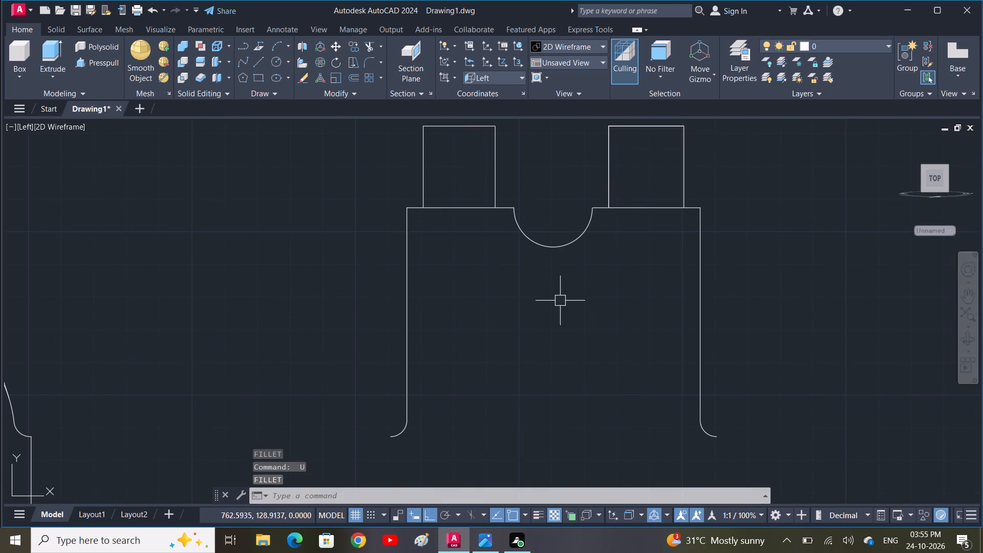
{"action": "scroll", "coordinate": [540, 301], "scroll_direction": "down", "scroll_amount": 1}
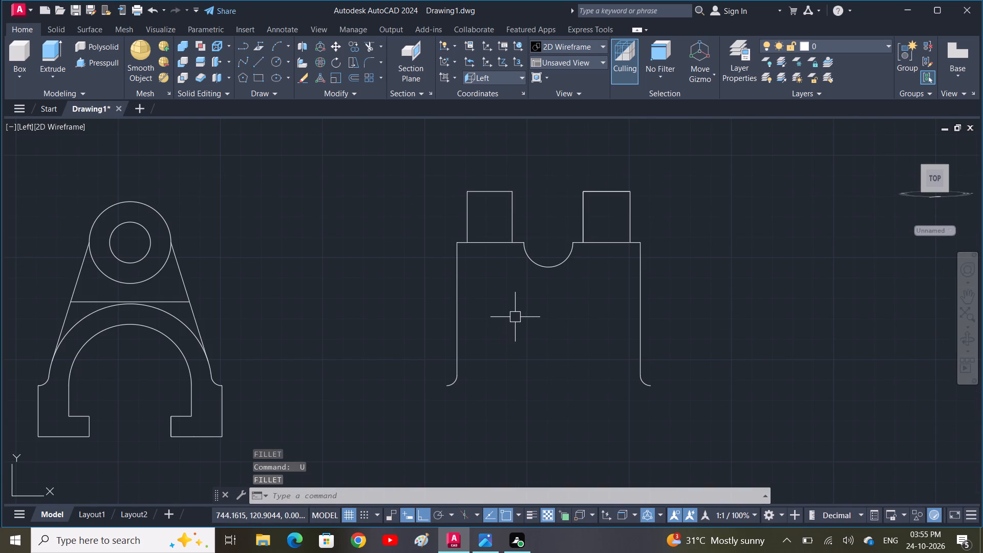
{"action": "key", "text": "f"}
{"action": "key", "text": "space"}
{"action": "key", "text": "t"}
{"action": "key", "text": "space"}
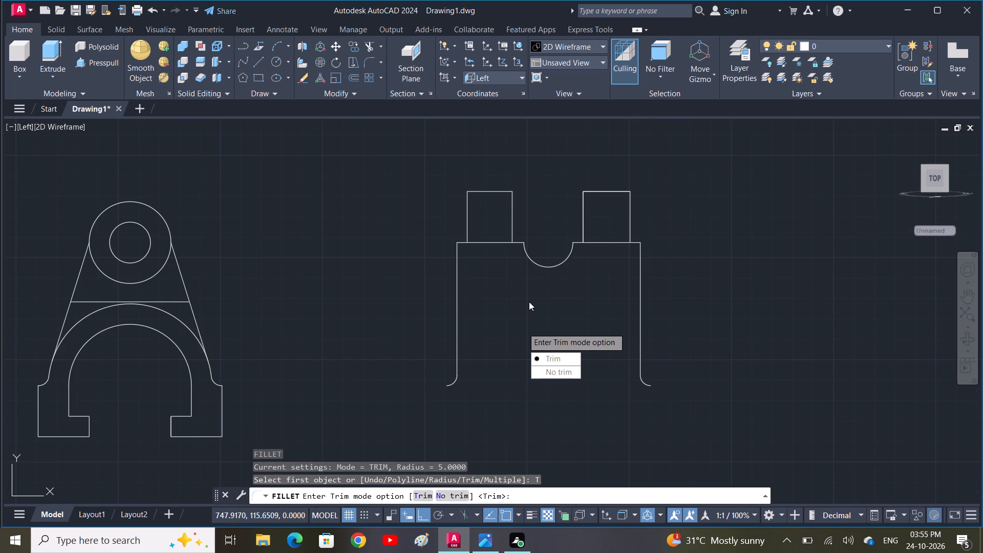
{"action": "left_click_drag", "start_coordinate": [551, 353], "coordinate": [523, 327]}
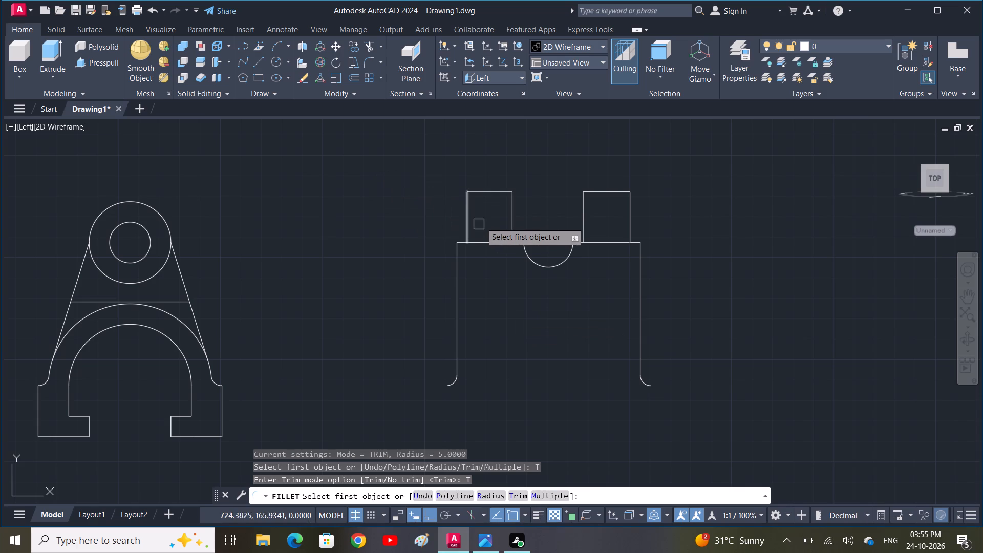
{"action": "left_click", "coordinate": [467, 213]}
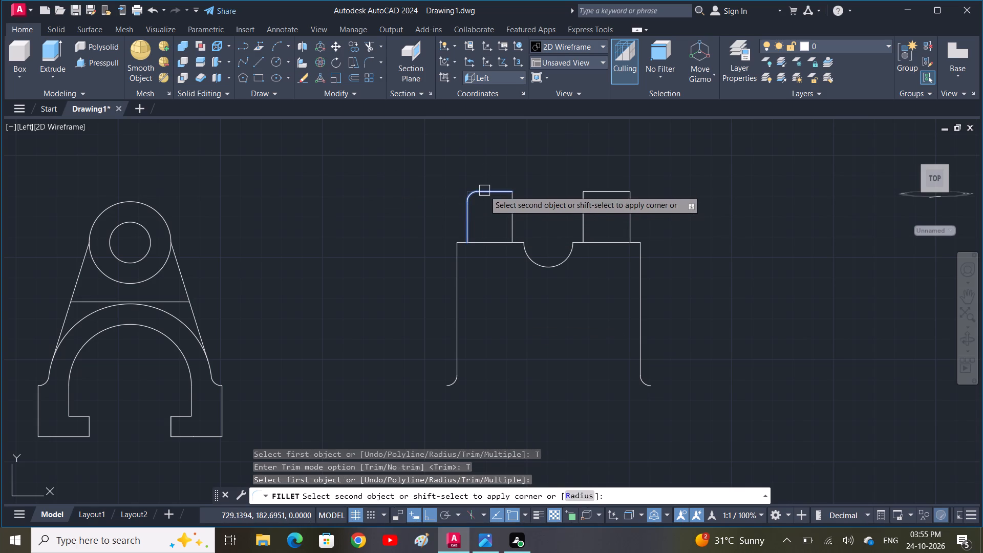
{"action": "left_click", "coordinate": [484, 190]}
{"action": "key", "text": "space"}
{"action": "left_click", "coordinate": [613, 190]}
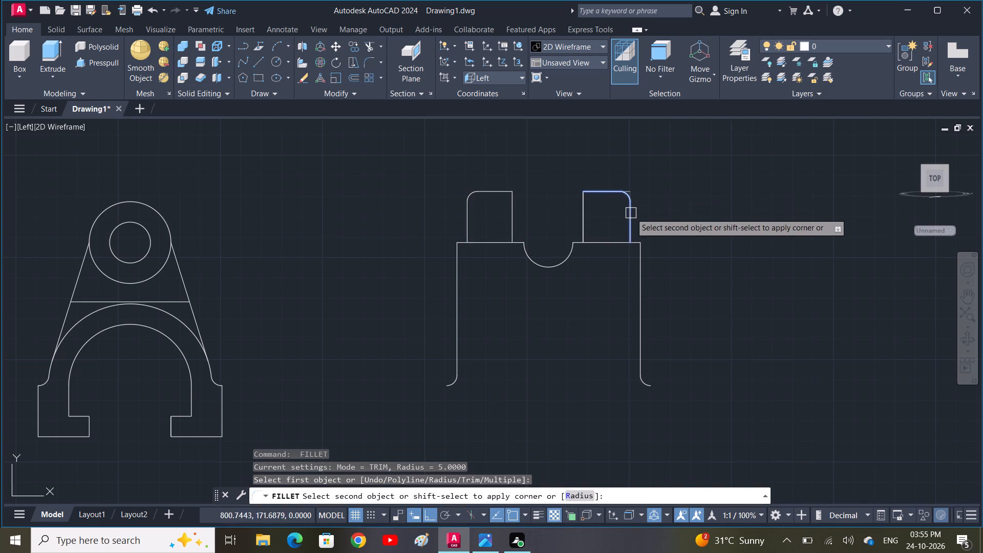
{"action": "left_click", "coordinate": [633, 215]}
{"action": "scroll", "coordinate": [629, 210], "scroll_direction": "up", "scroll_amount": 1}
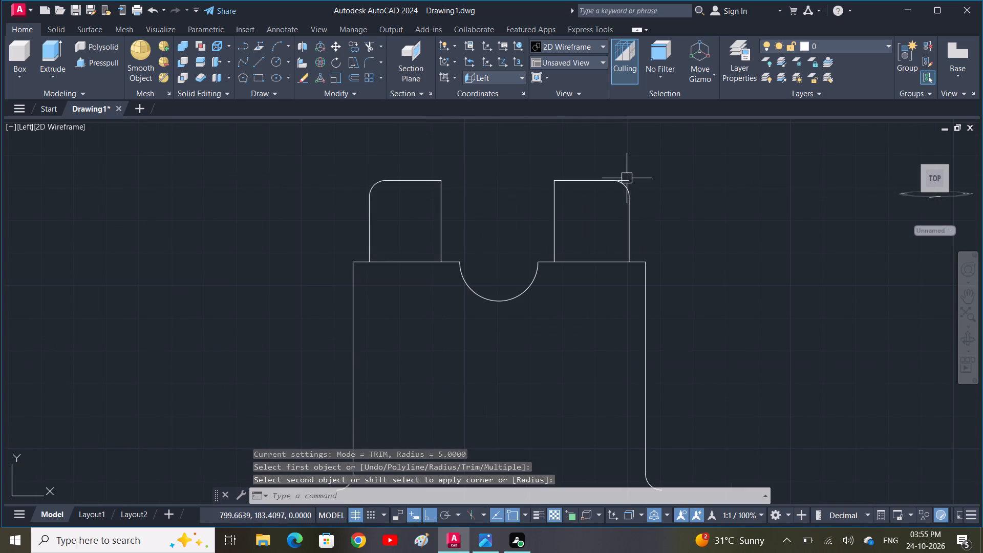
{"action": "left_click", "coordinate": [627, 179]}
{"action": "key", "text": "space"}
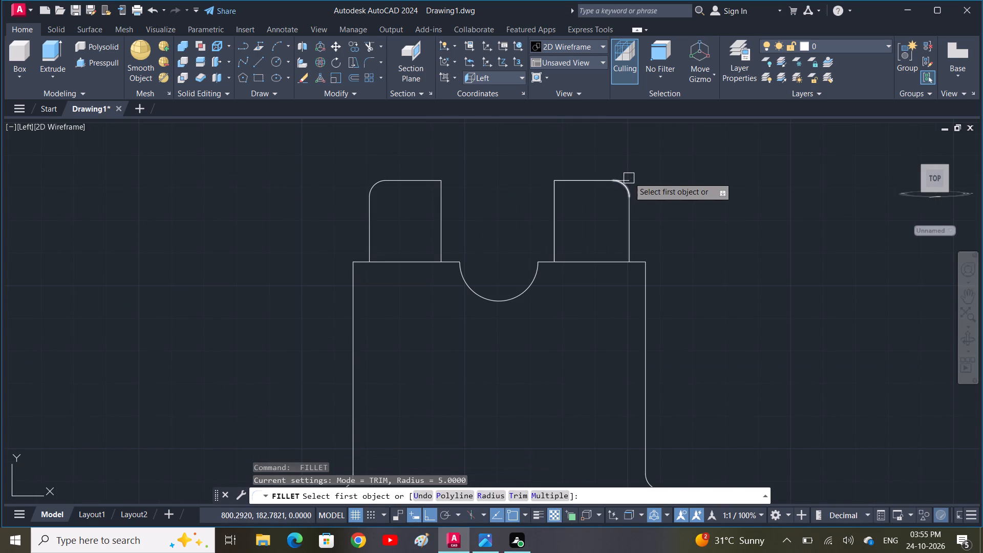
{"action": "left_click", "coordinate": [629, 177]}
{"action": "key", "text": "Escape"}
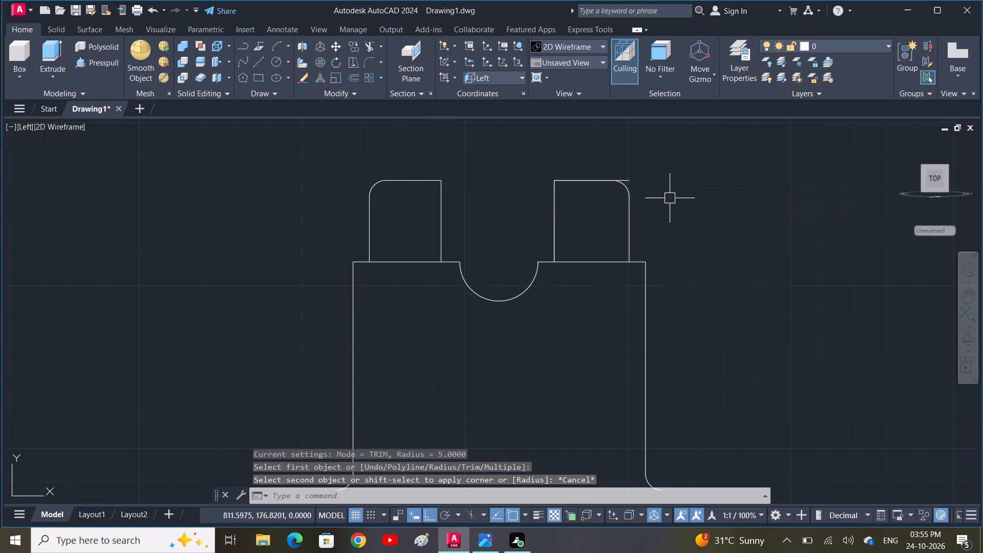
Trim the leftover top-edge stub beyond the rounded outer corner of the right lug.
{"action": "key", "text": "t"}
{"action": "key", "text": "r"}
{"action": "key", "text": "space"}
{"action": "left_click", "coordinate": [628, 178]}
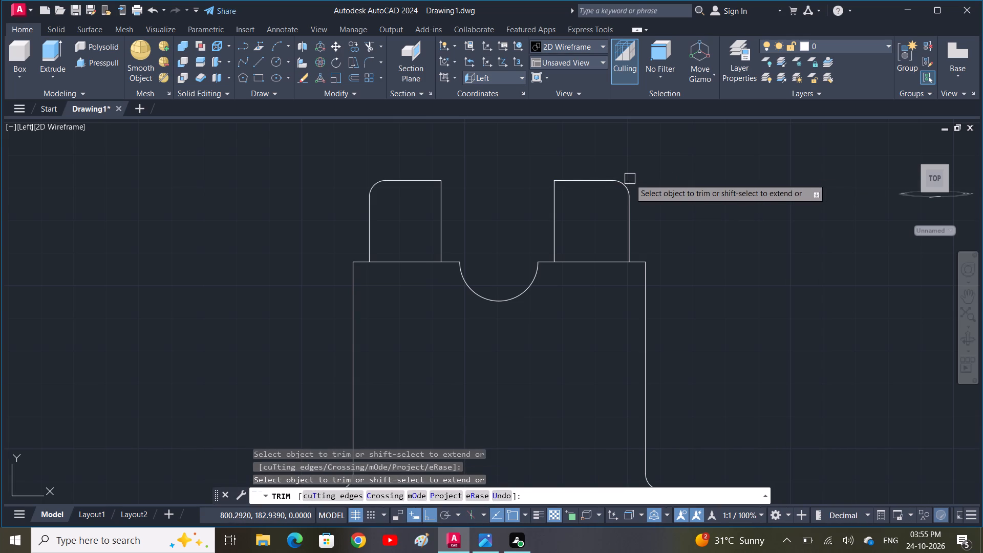
{"action": "key", "text": "Escape"}
Draw the upright's bottom line between the free ends of the two lower fillet arcs.
{"action": "scroll", "coordinate": [646, 230], "scroll_direction": "down", "scroll_amount": 1}
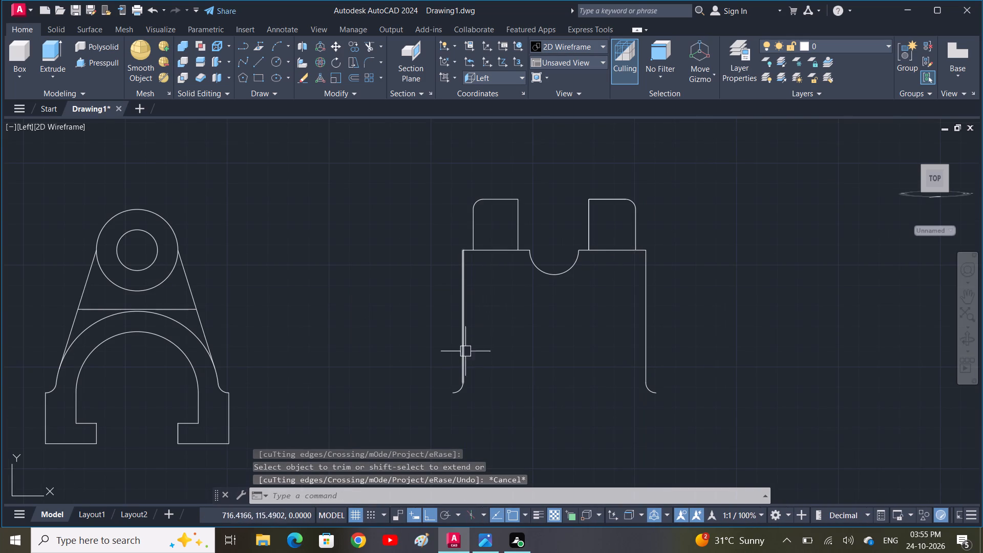
{"action": "type", "text": "L"}
{"action": "key", "text": "space"}
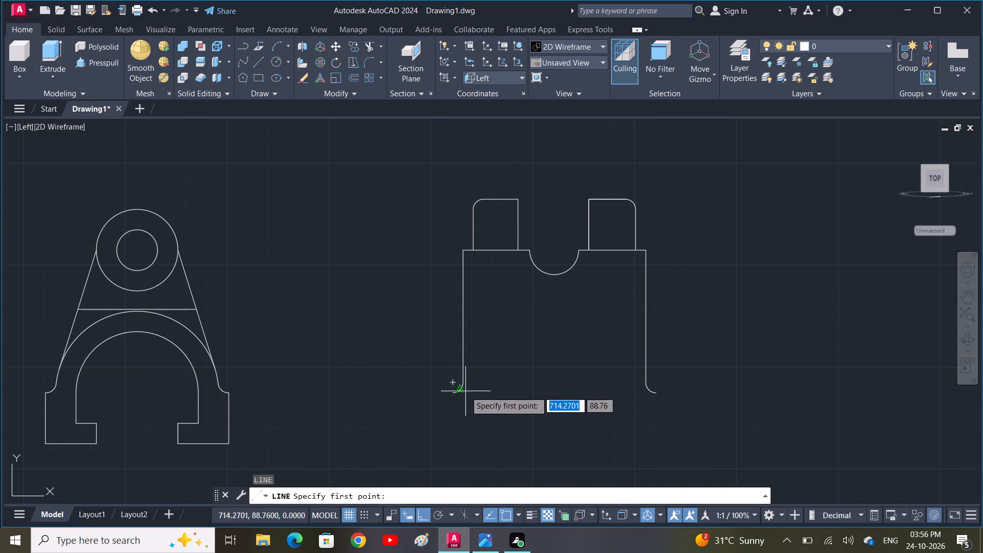
{"action": "left_click", "coordinate": [451, 394]}
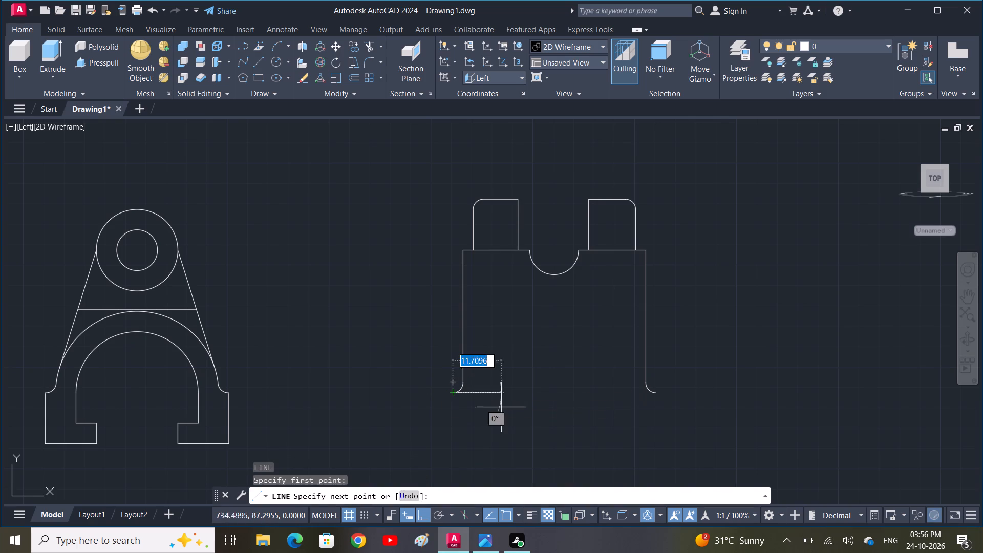
{"action": "left_click", "coordinate": [659, 393]}
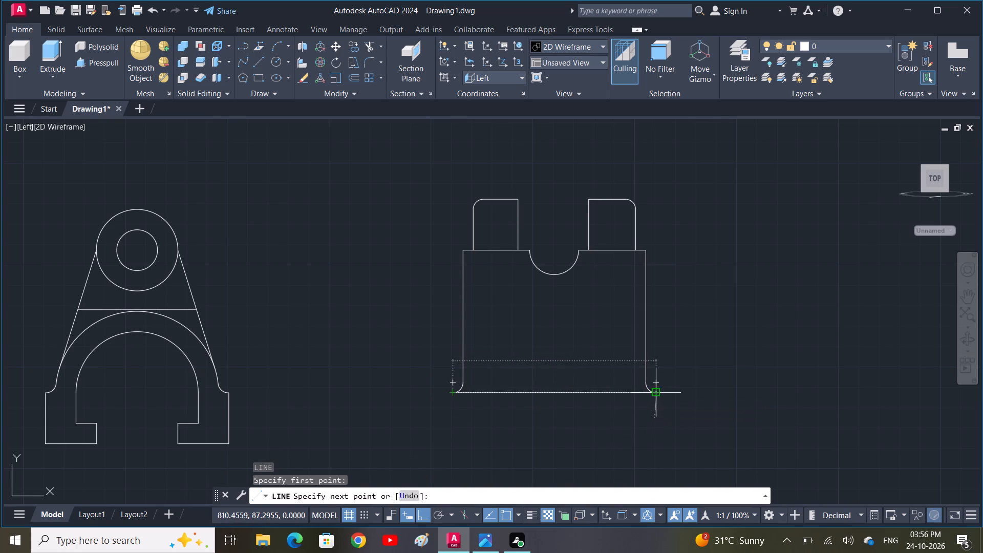
{"action": "key", "text": "space"}
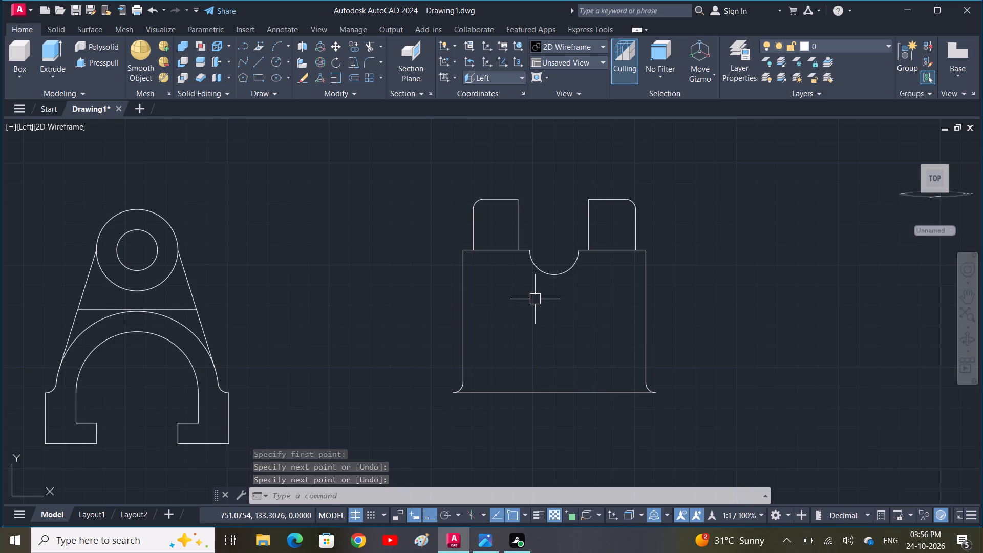
Draw crossing guide lines on the right lug, horizontal from the outer side's midpoint and vertical from the top edge's midpoint to the base.
{"action": "type", "text": "L"}
{"action": "key", "text": "space"}
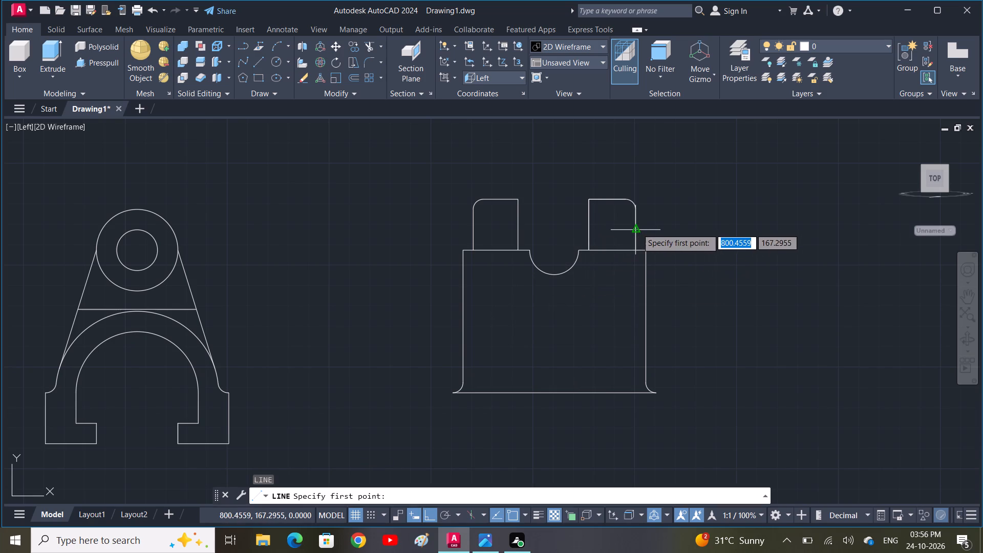
{"action": "left_click", "coordinate": [637, 228]}
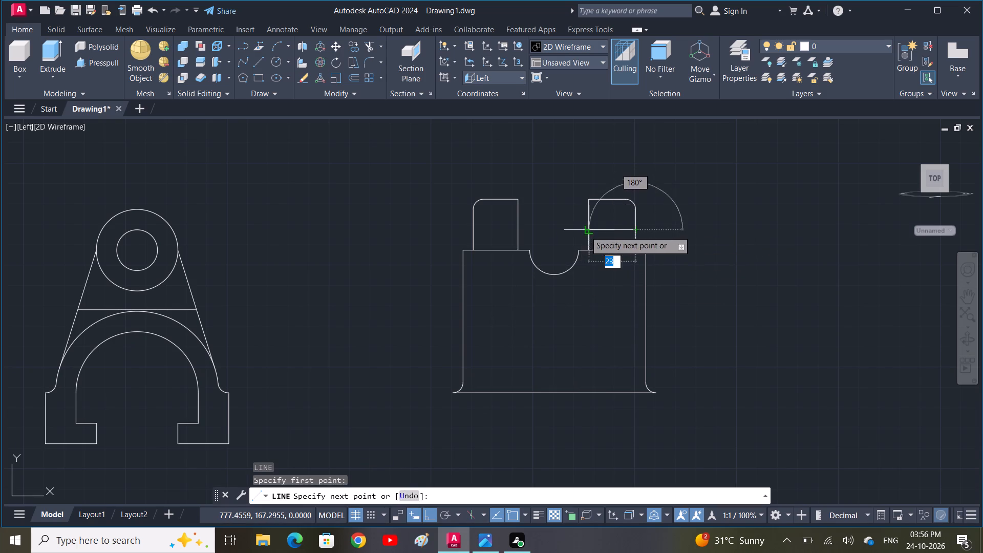
{"action": "left_click", "coordinate": [585, 231]}
{"action": "key", "text": "space"}
{"action": "key", "text": "space"}
{"action": "left_click", "coordinate": [606, 199]}
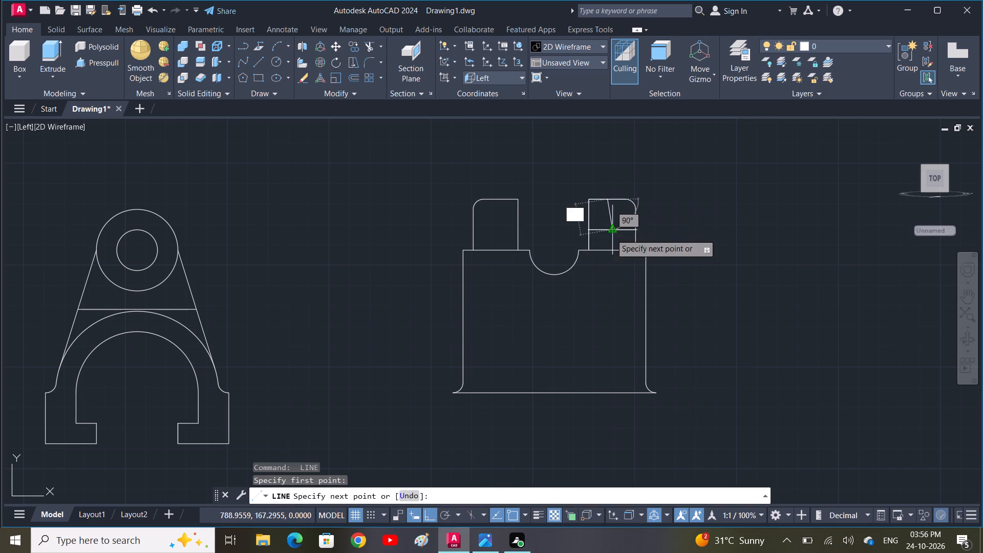
{"action": "left_click", "coordinate": [605, 253]}
{"action": "key", "text": "space"}
Draw crossing guide lines on the left lug, vertical from the top edge's midpoint to the base and horizontal from the outer side's midpoint.
{"action": "key", "text": "space"}
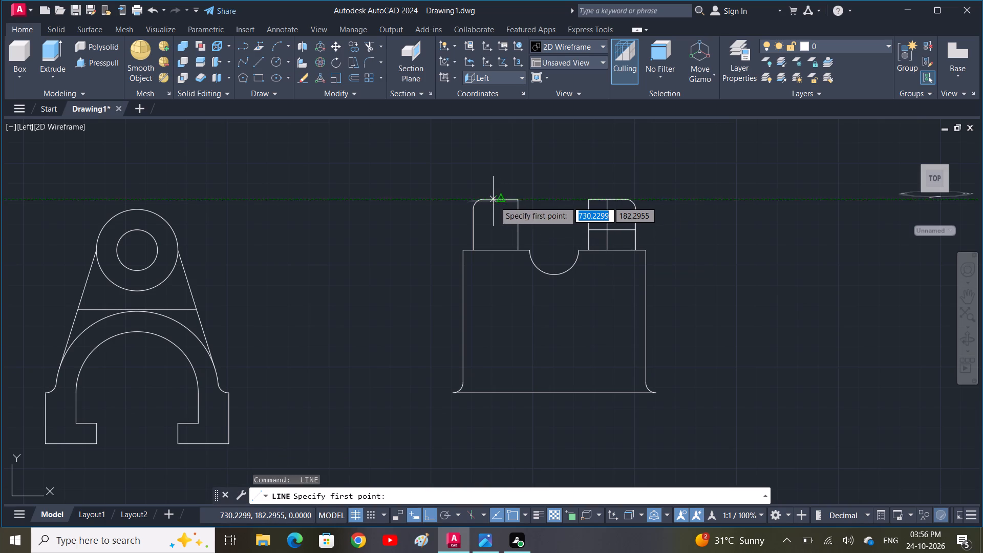
{"action": "left_click", "coordinate": [503, 201]}
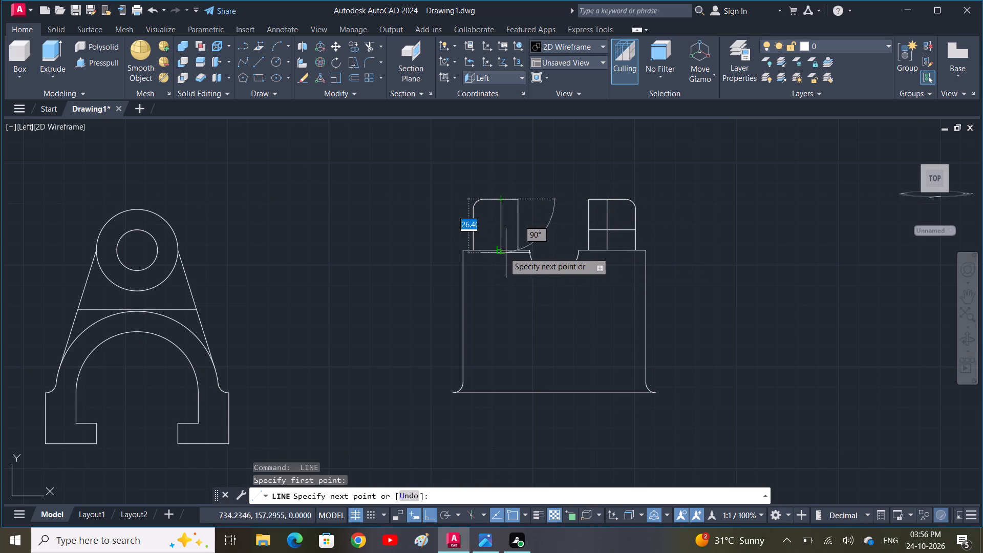
{"action": "left_click", "coordinate": [502, 250]}
{"action": "key", "text": "space"}
{"action": "key", "text": "space"}
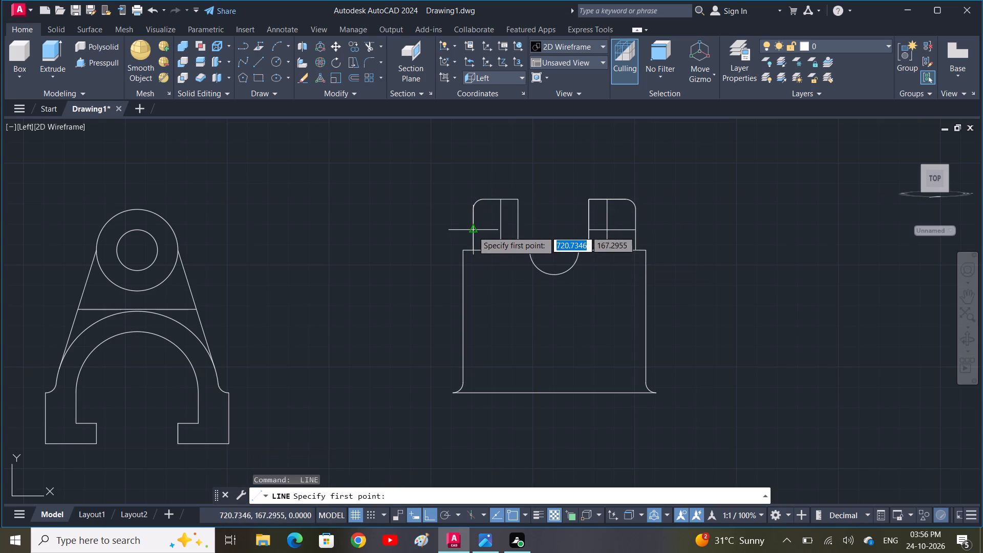
{"action": "left_click", "coordinate": [473, 231]}
{"action": "left_click", "coordinate": [517, 232]}
{"action": "key", "text": "space"}
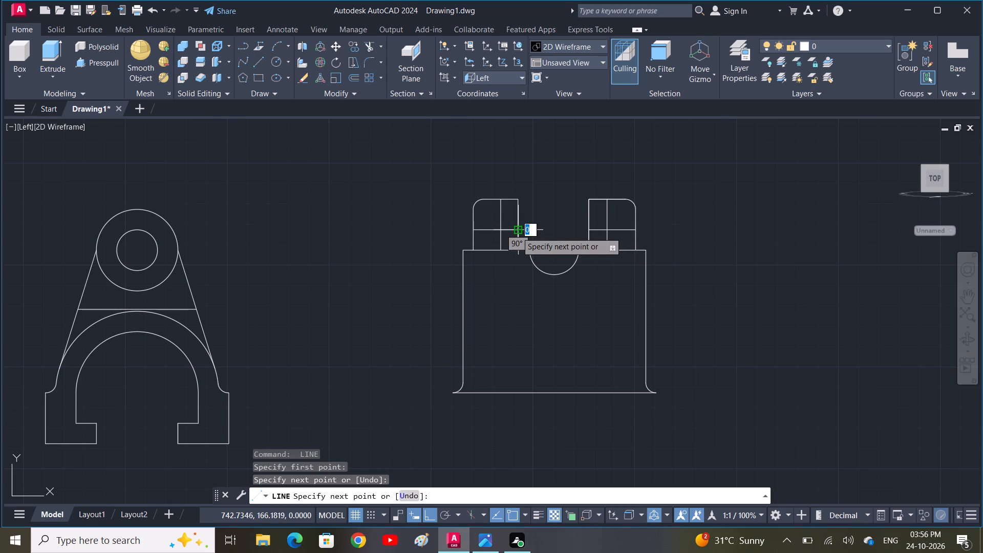
Draw a radius 5 circle at the guide-line intersection on each of the two lugs.
{"action": "type", "text": "C"}
{"action": "key", "text": "space"}
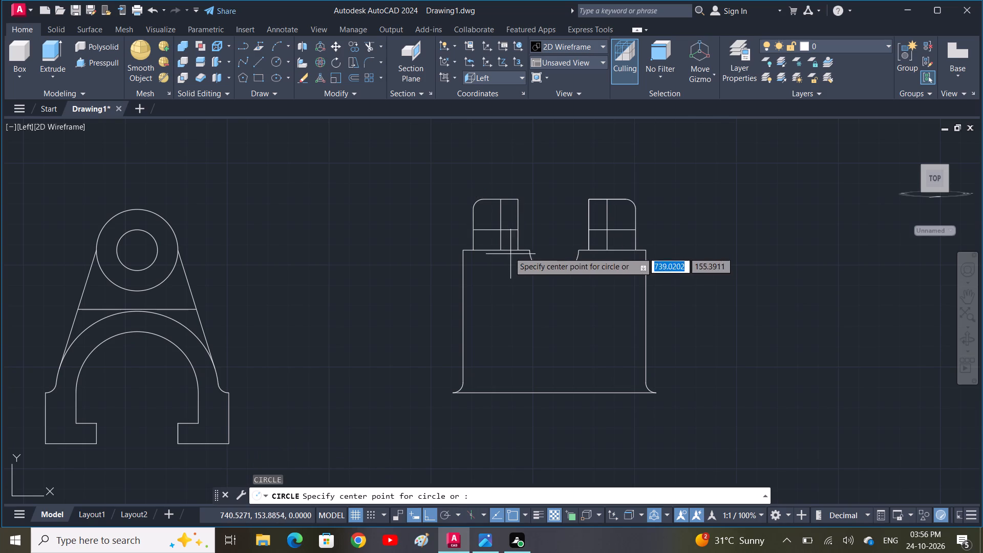
{"action": "left_click", "coordinate": [502, 230]}
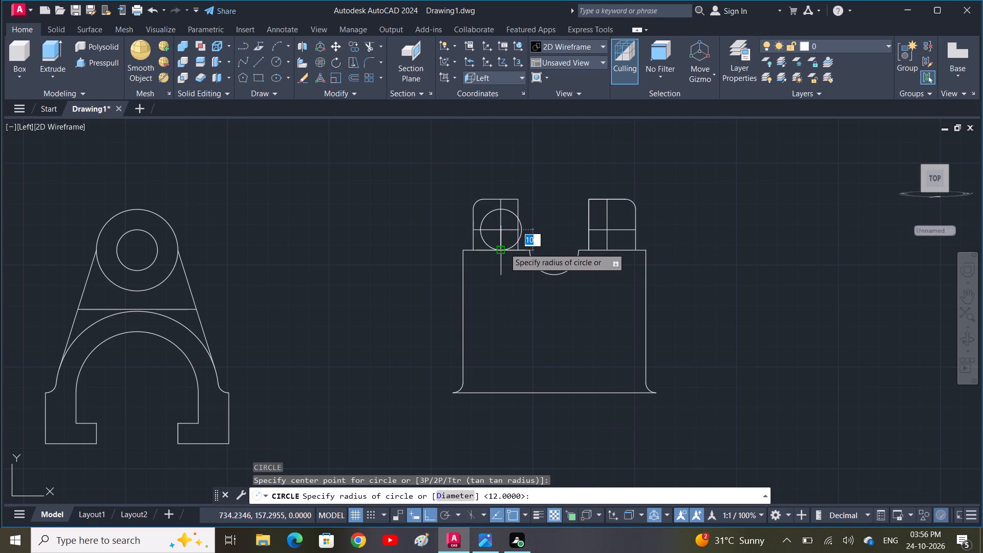
{"action": "type", "text": "5"}
{"action": "key", "text": "space"}
{"action": "key", "text": "space"}
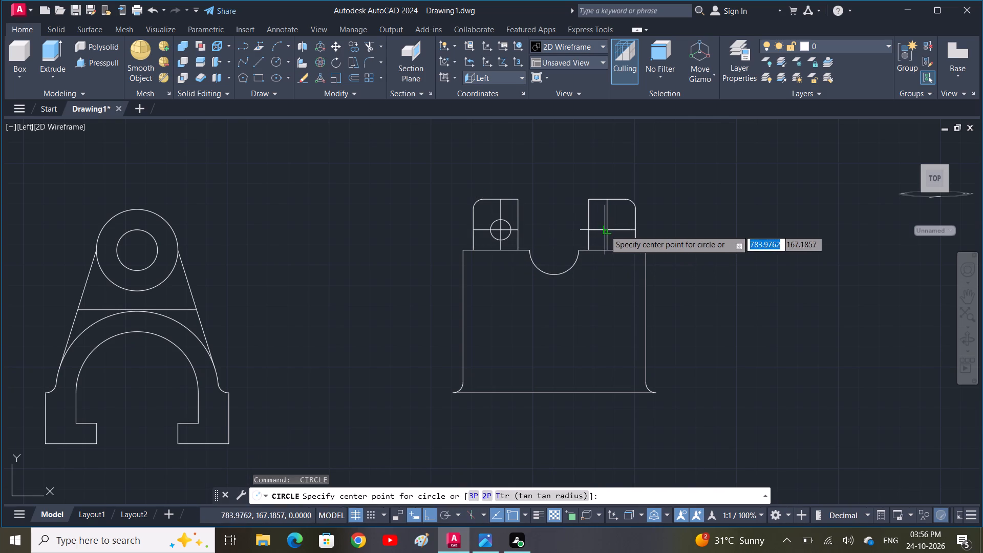
{"action": "left_click", "coordinate": [606, 230]}
{"action": "type", "text": "5"}
{"action": "key", "text": "space"}
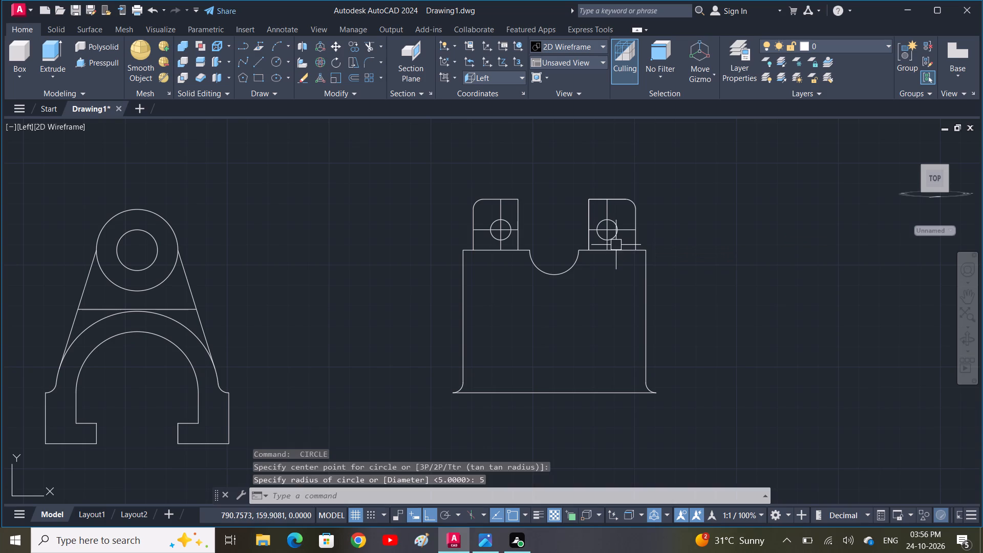
Erase the four guide lines from the two lugs, keeping the hole circles.
{"action": "left_click", "coordinate": [627, 233]}
{"action": "left_click", "coordinate": [610, 215]}
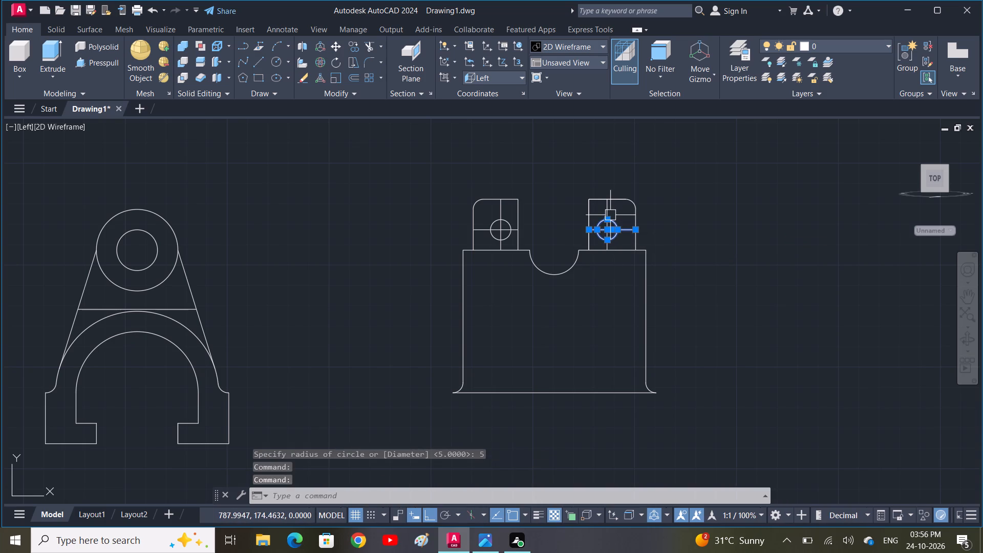
{"action": "key", "text": "Escape"}
{"action": "left_click", "coordinate": [607, 214]}
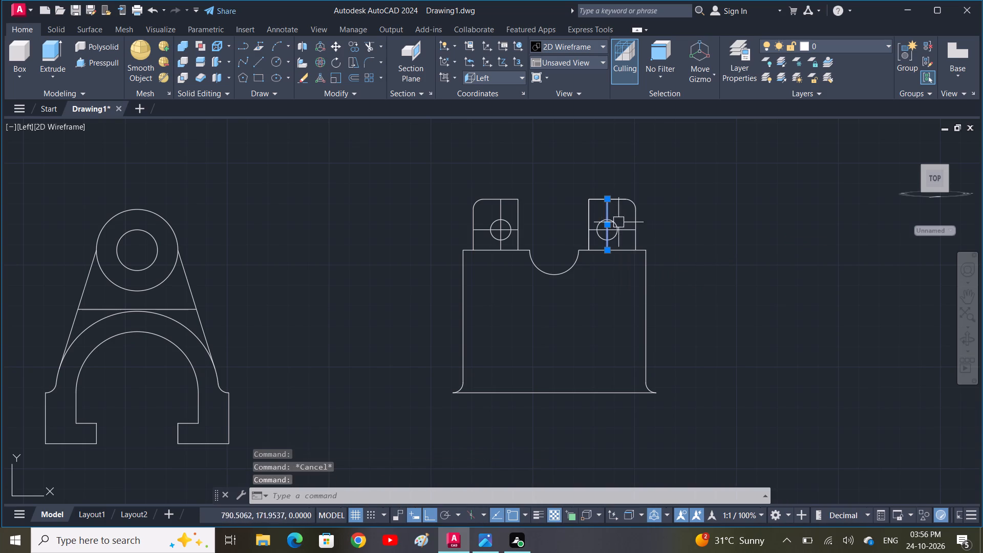
{"action": "left_click", "coordinate": [629, 229]}
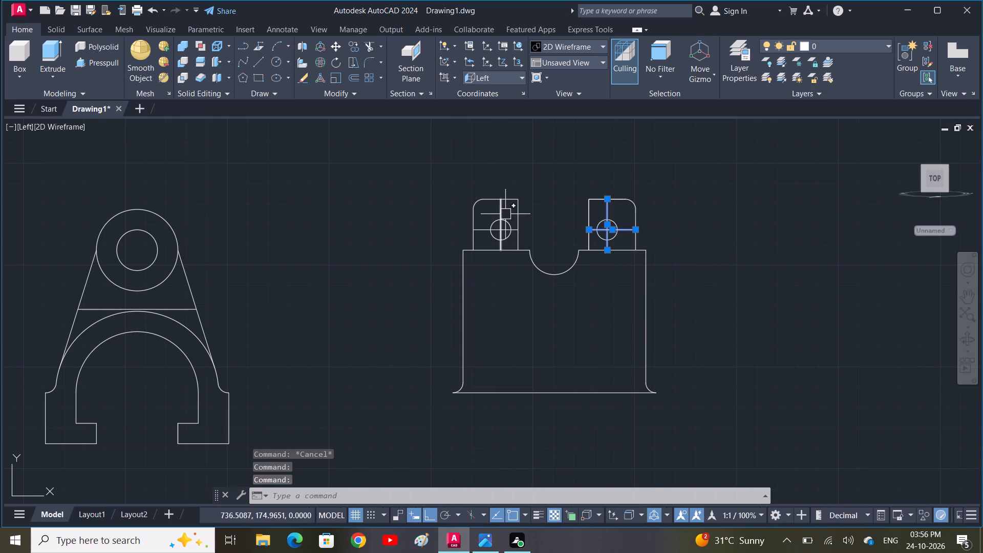
{"action": "left_click", "coordinate": [504, 212]}
{"action": "left_click", "coordinate": [480, 230]}
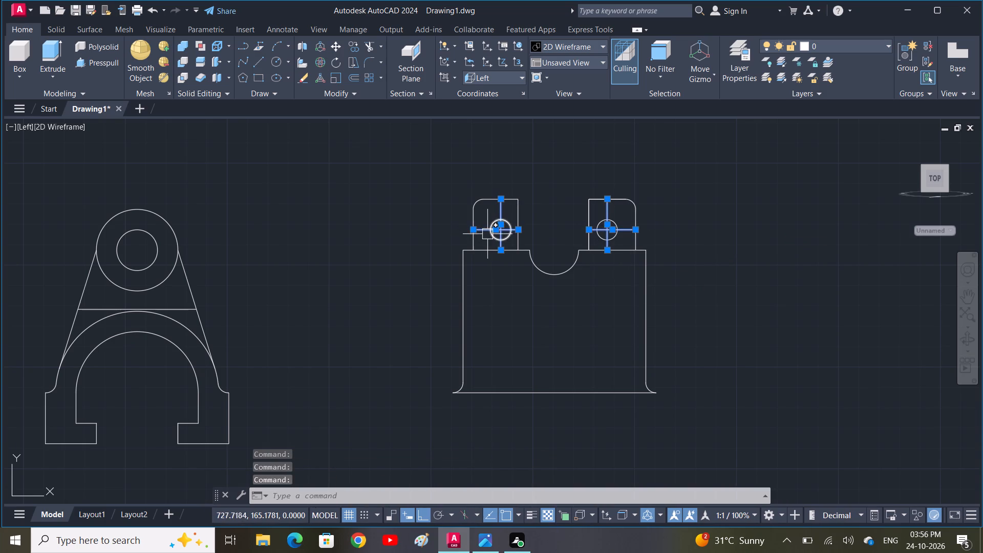
{"action": "key", "text": "Delete"}
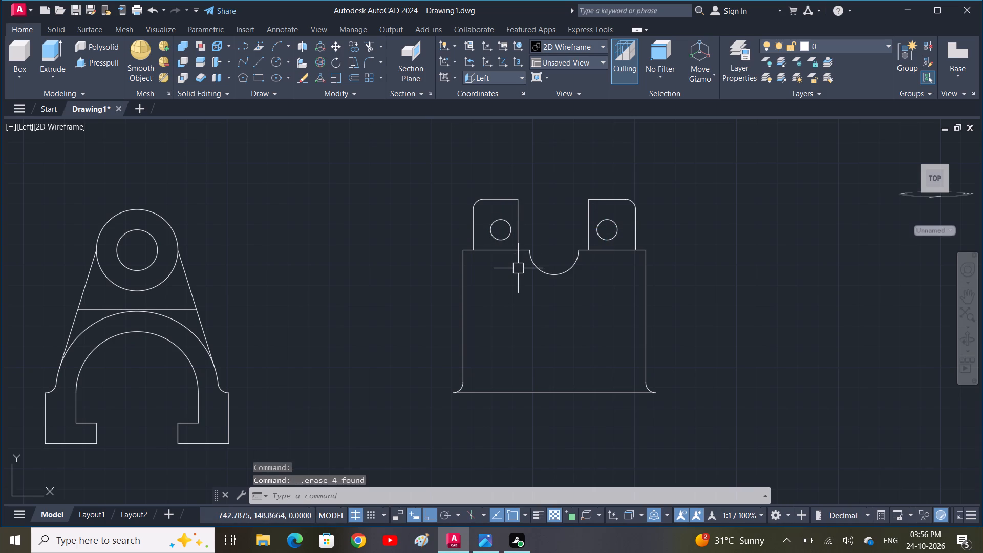
Check the rear upright's dimensions in the 3 D DIA 15 reference image in Photos, and return to AutoCAD.
{"action": "left_click", "coordinate": [488, 544]}
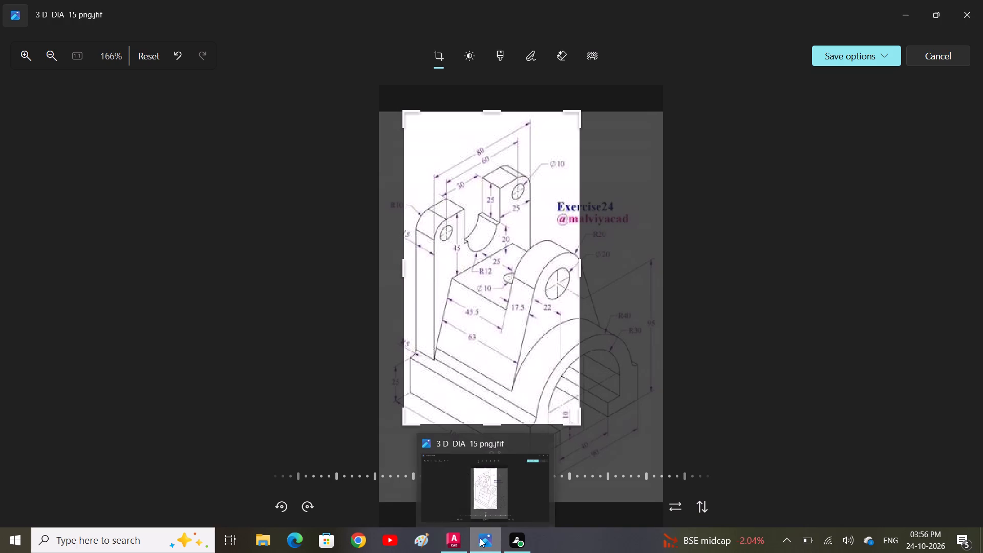
{"action": "left_click", "coordinate": [450, 538]}
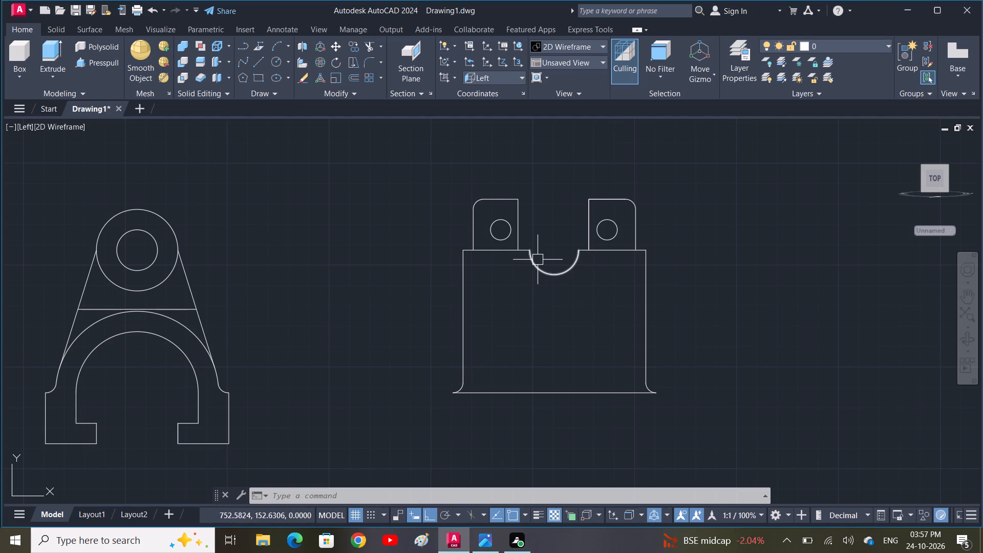
Draw a horizontal line across the upright's top between the outer base corners of the right and left lugs, about 79.7 long.
{"action": "type", "text": "L"}
{"action": "key", "text": "space"}
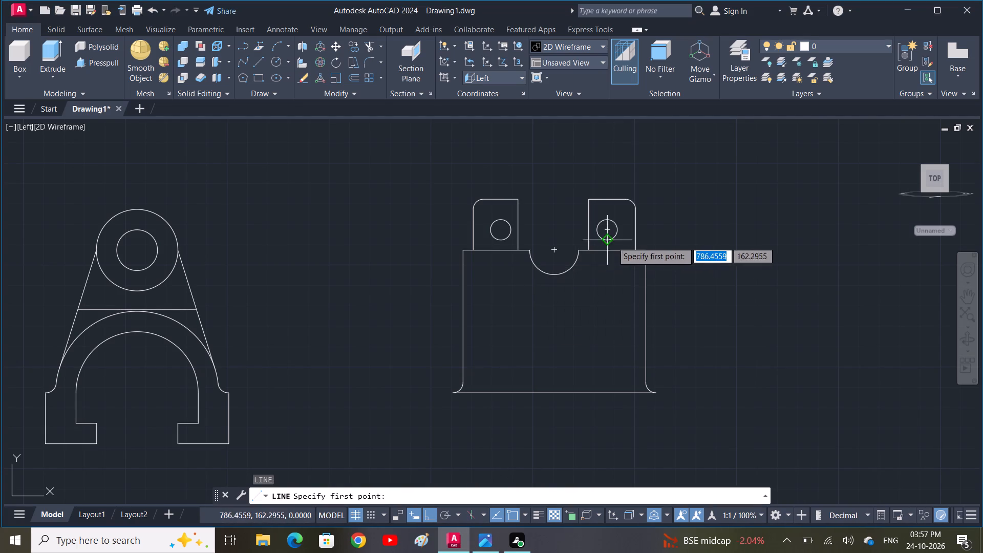
{"action": "left_click", "coordinate": [638, 253]}
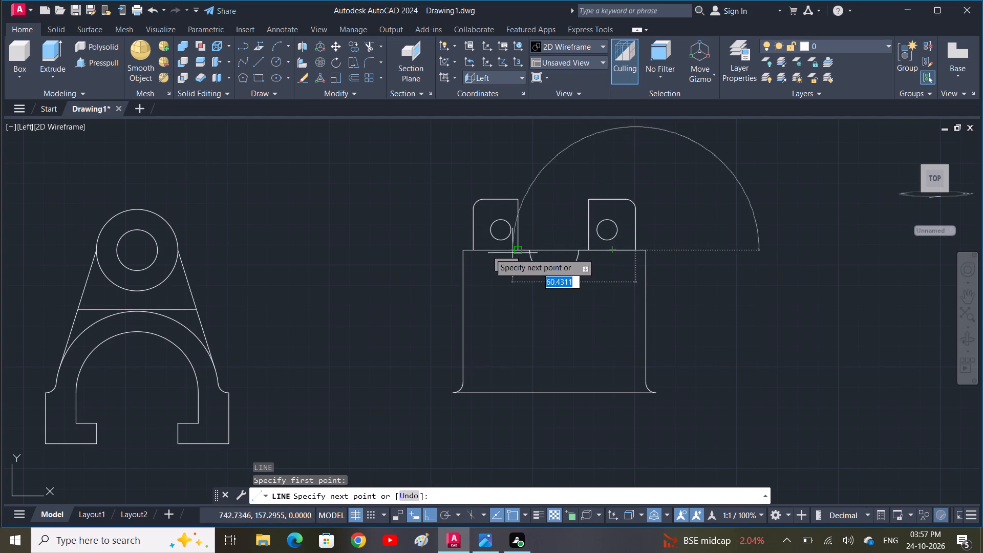
{"action": "left_click", "coordinate": [471, 250]}
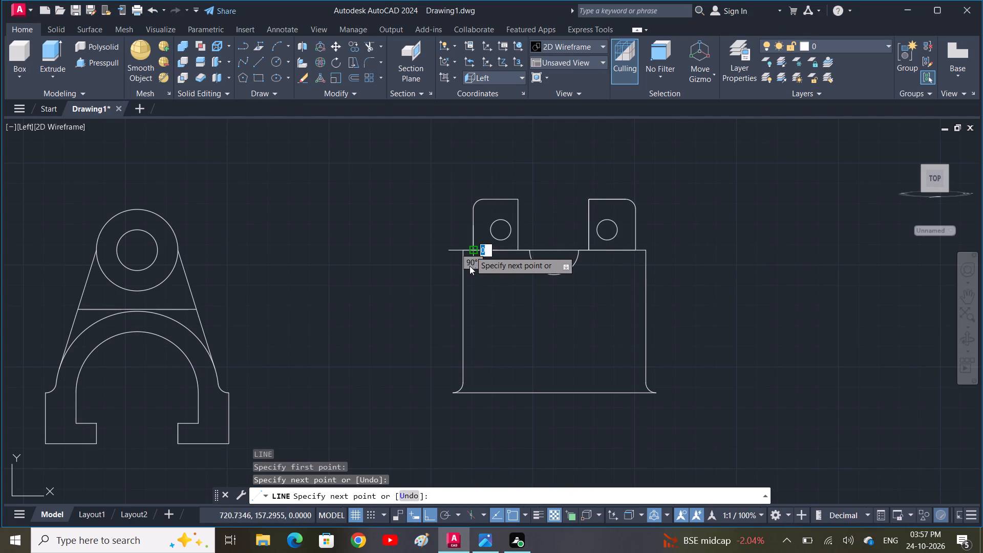
{"action": "key", "text": "Escape"}
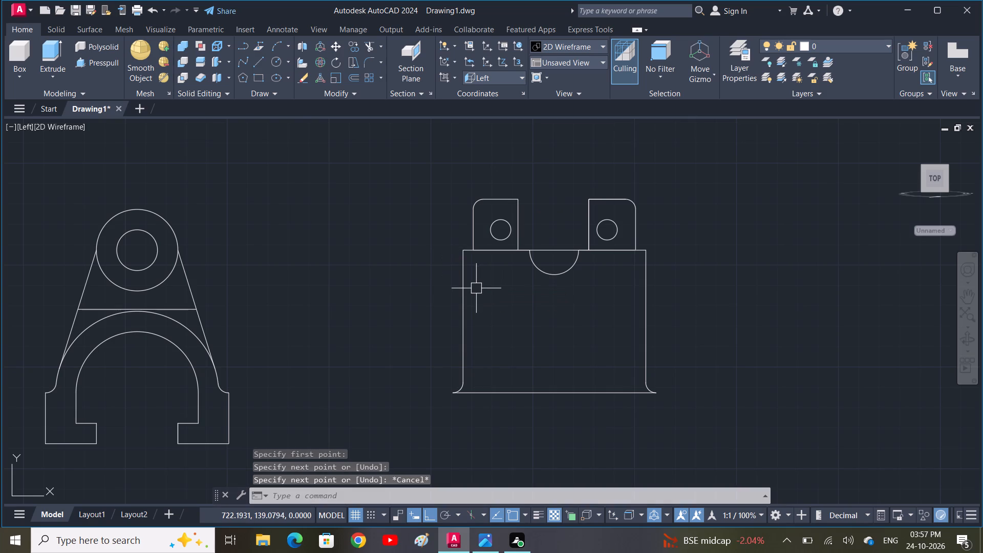
Check the distance between the outer base corners of the two lugs using an aligned dimension, without placing it.
{"action": "type", "text": "DA"}
{"action": "key", "text": "l"}
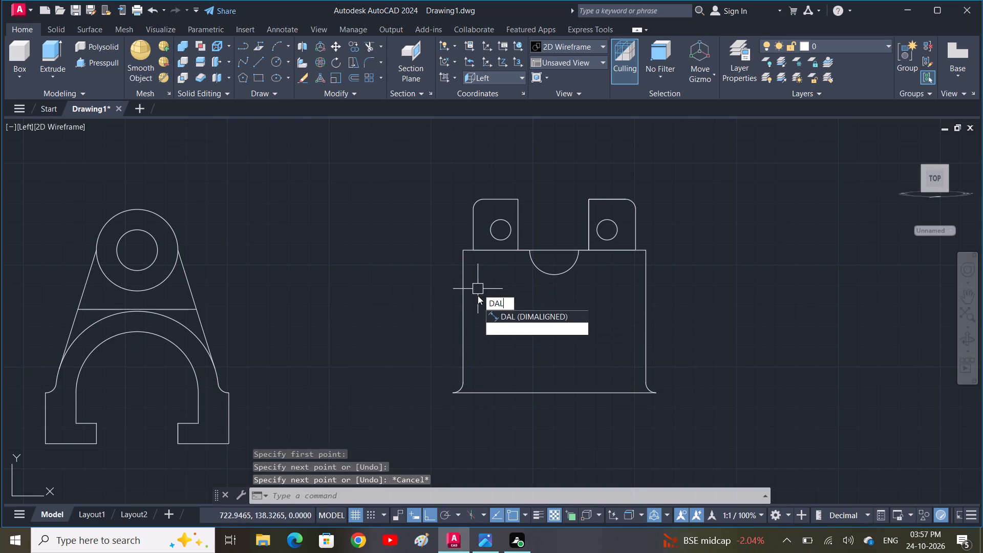
{"action": "key", "text": "space"}
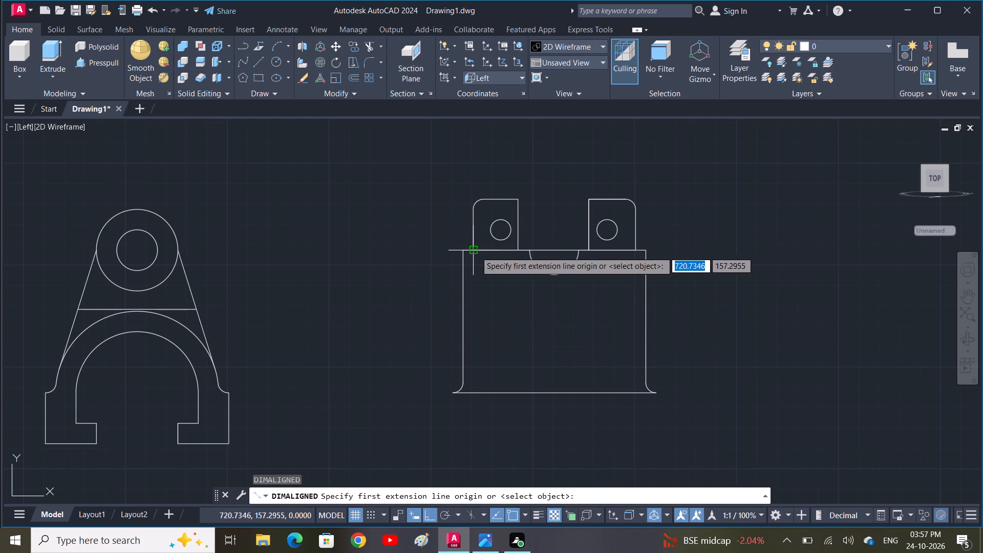
{"action": "left_click", "coordinate": [475, 251]}
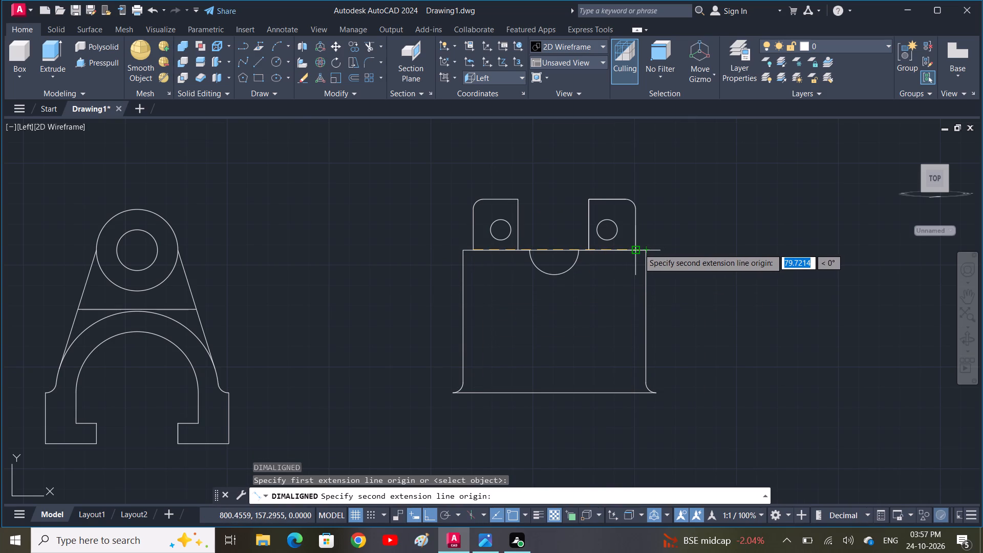
{"action": "key", "text": "Escape"}
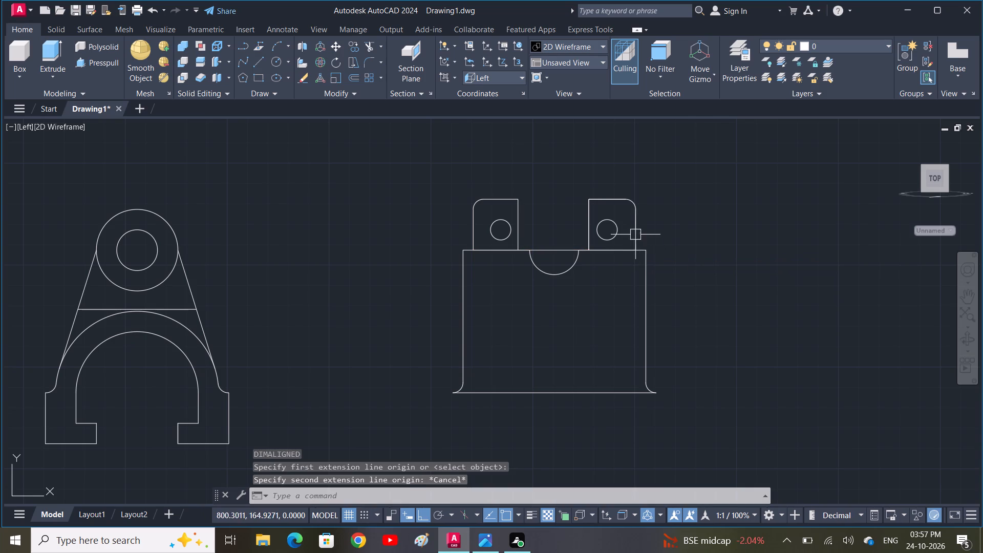
{"action": "left_click", "coordinate": [645, 222]}
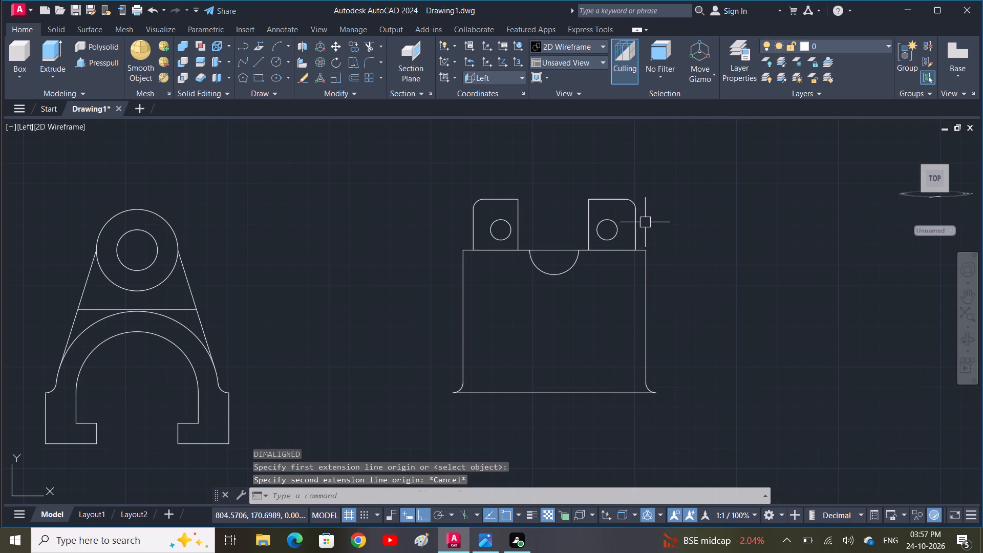
Erase both lugs above the upright with their hole circles, top lines and the horizontal line across their base.
{"action": "left_click", "coordinate": [452, 205]}
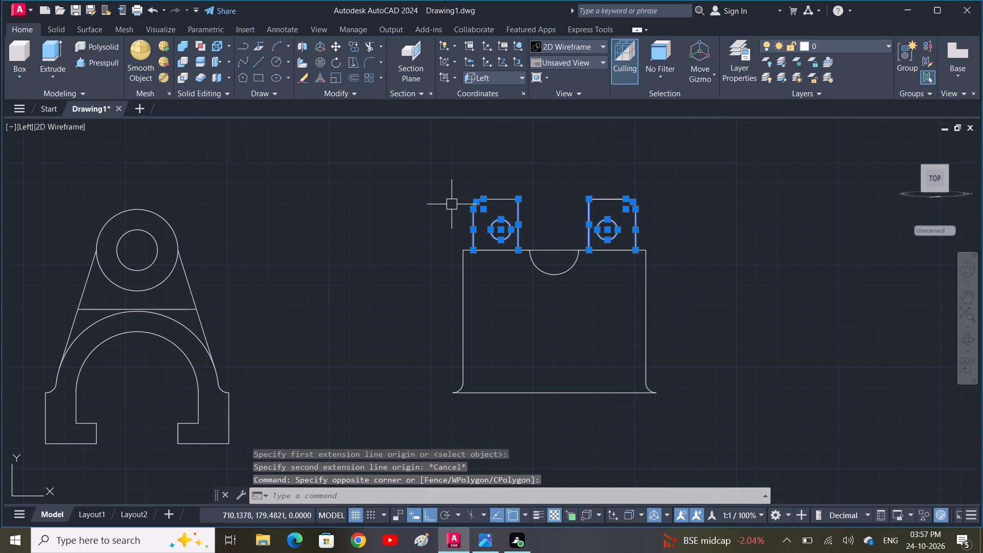
{"action": "key", "text": "Delete"}
{"action": "left_click", "coordinate": [630, 215]}
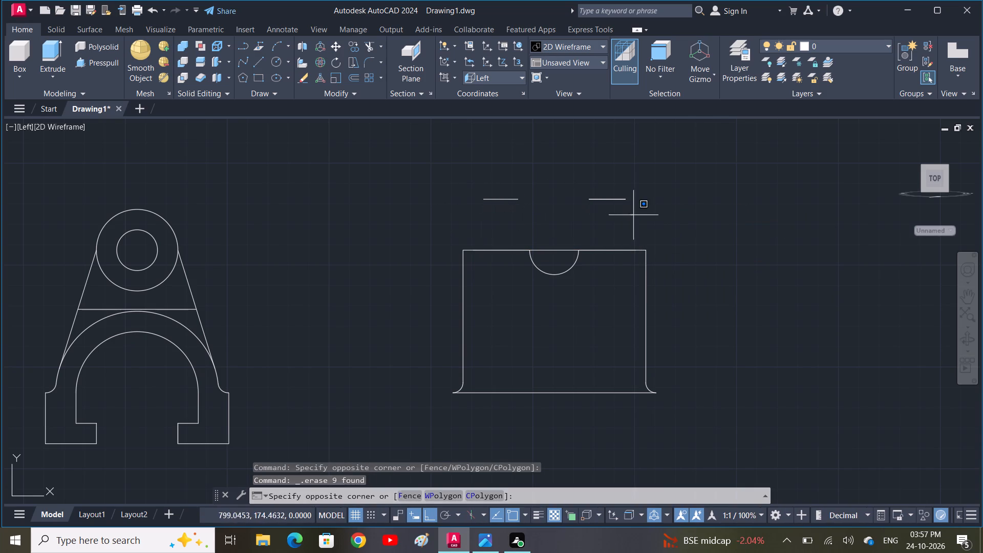
{"action": "left_click", "coordinate": [452, 194]}
{"action": "key", "text": "Delete"}
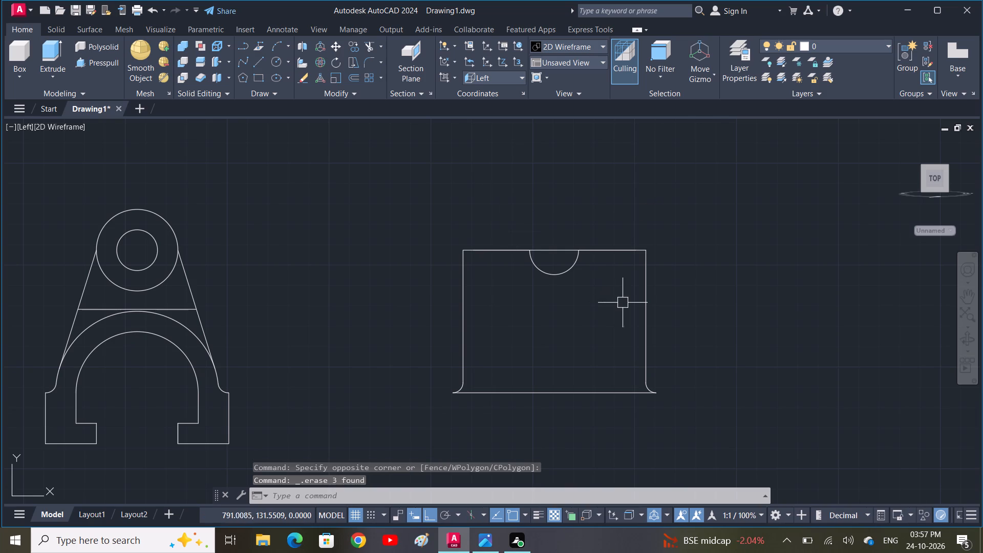
Draw a block outline on the upright's top from its midpoint: 40 to the right, 25 up, 80 across and 25 down.
{"action": "key", "text": "l"}
{"action": "key", "text": "space"}
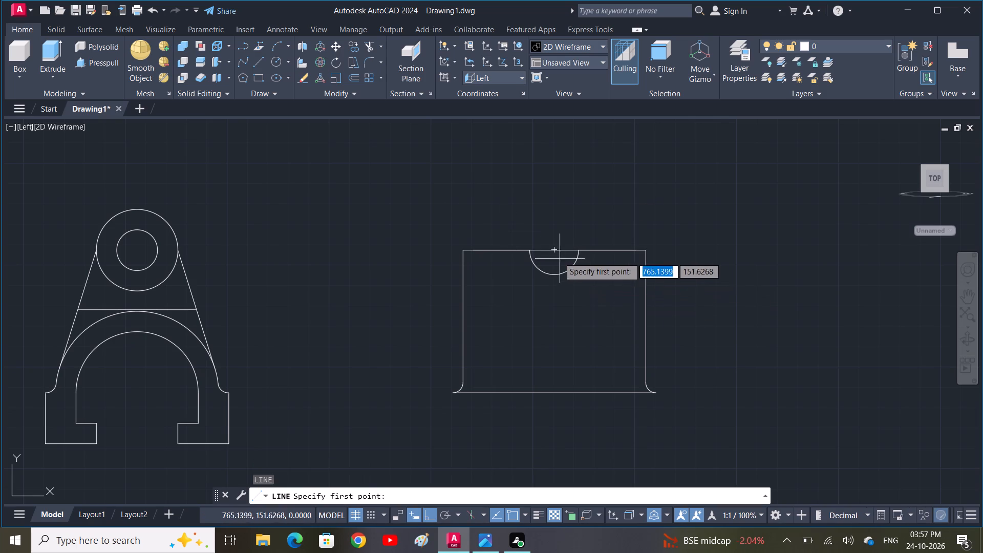
{"action": "left_click", "coordinate": [556, 253]}
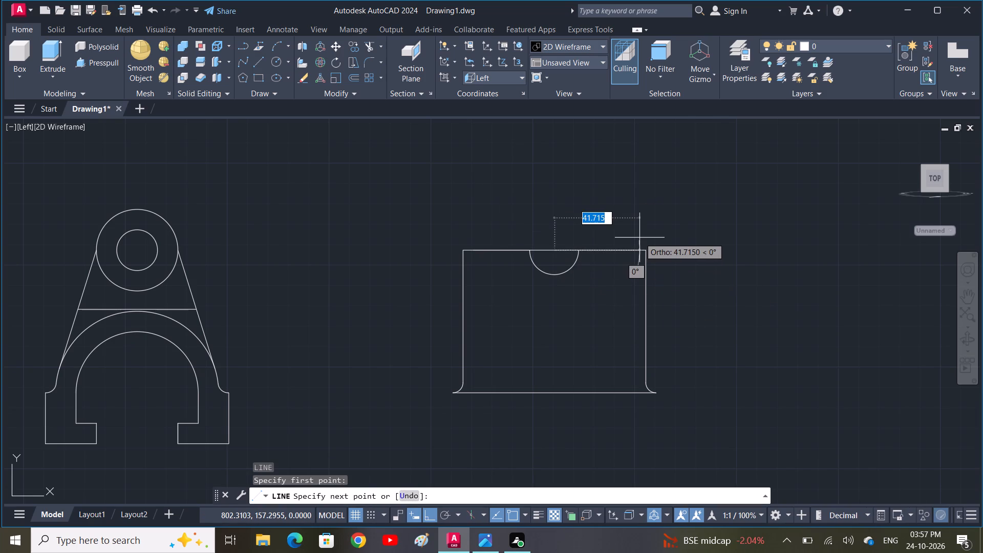
{"action": "key", "text": "4"}
{"action": "type", "text": "0"}
{"action": "key", "text": "space"}
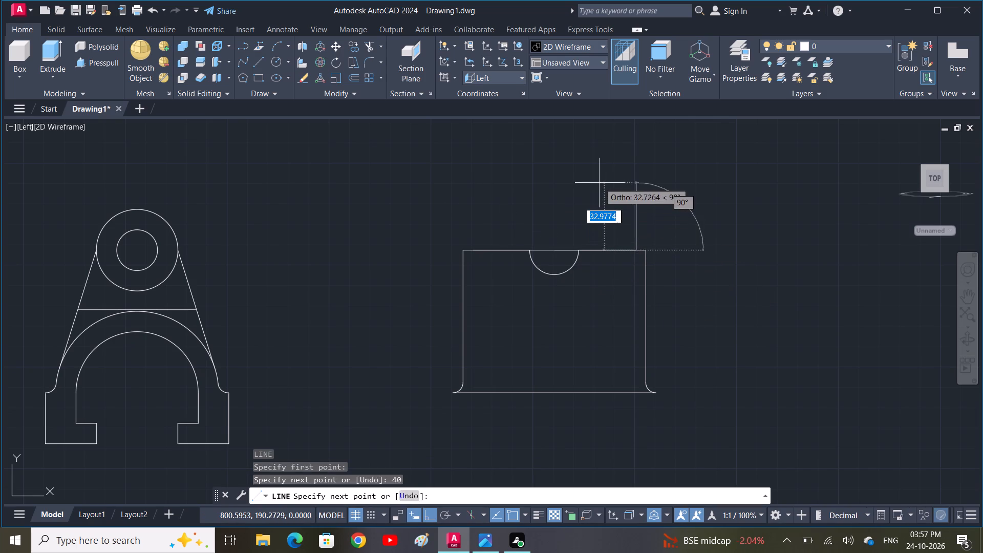
{"action": "type", "text": "25"}
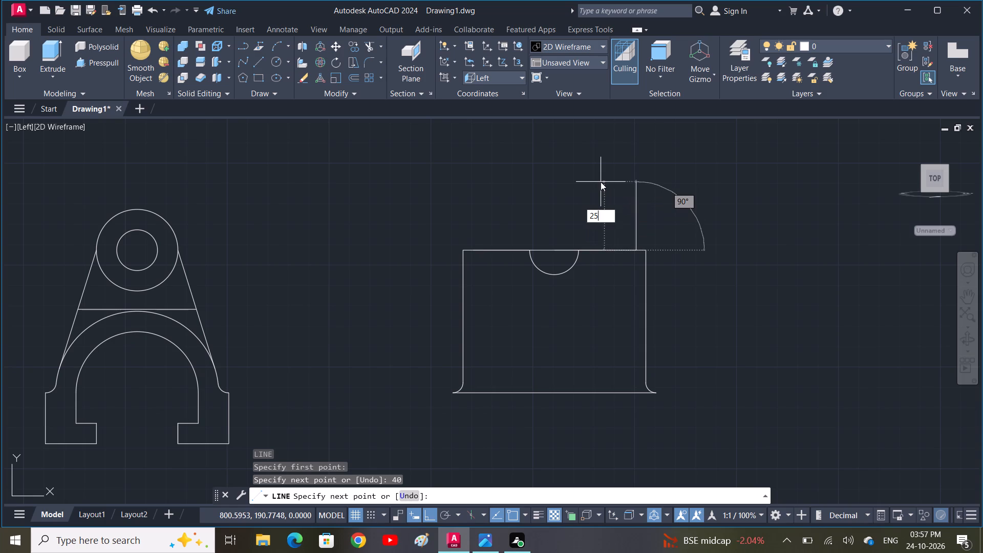
{"action": "key", "text": "space"}
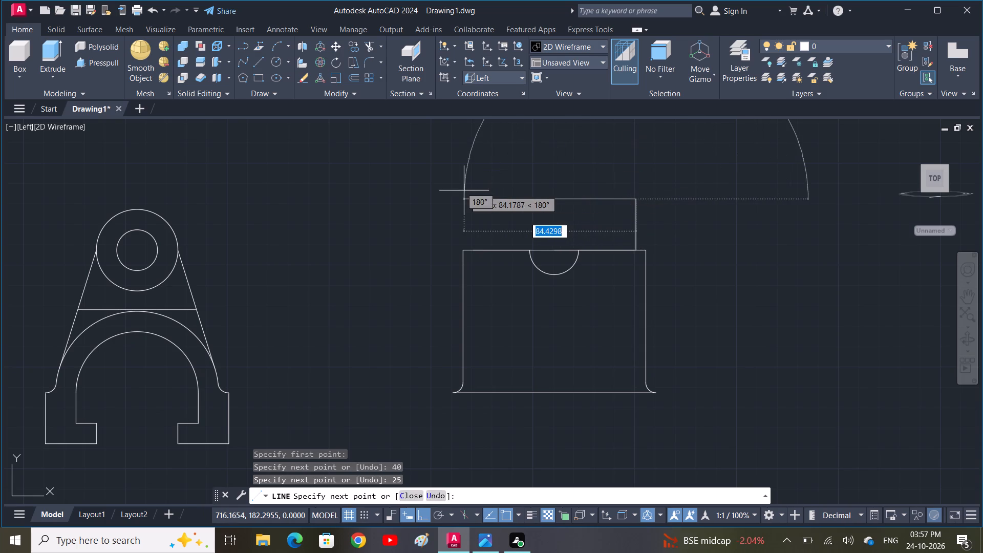
{"action": "type", "text": "80"}
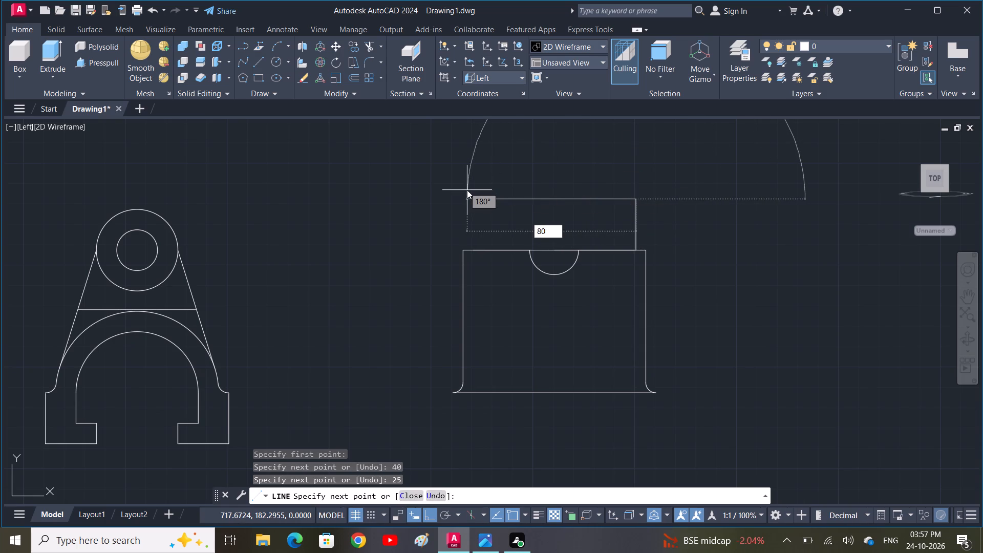
{"action": "key", "text": "space"}
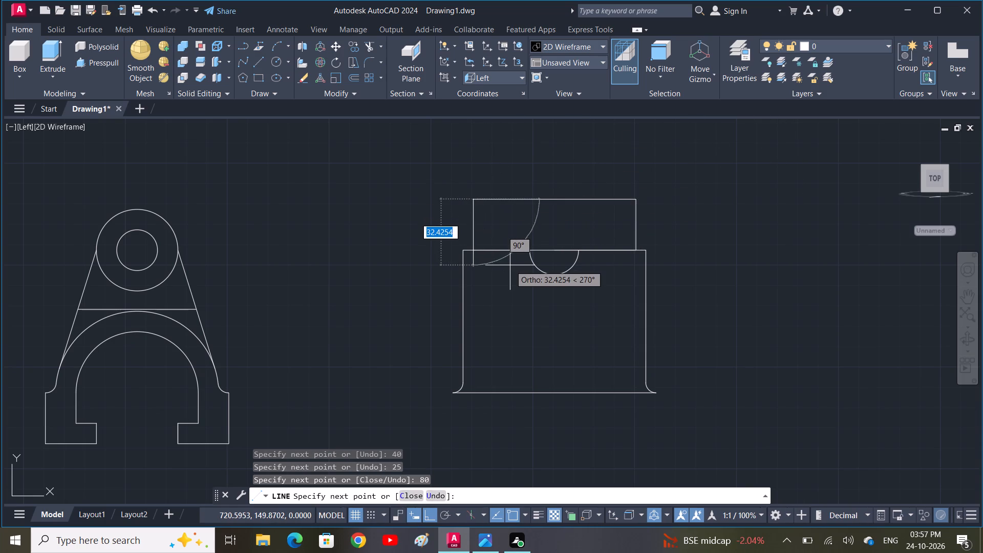
{"action": "key", "text": "2"}
{"action": "type", "text": "5"}
{"action": "key", "text": "space"}
{"action": "key", "text": "space"}
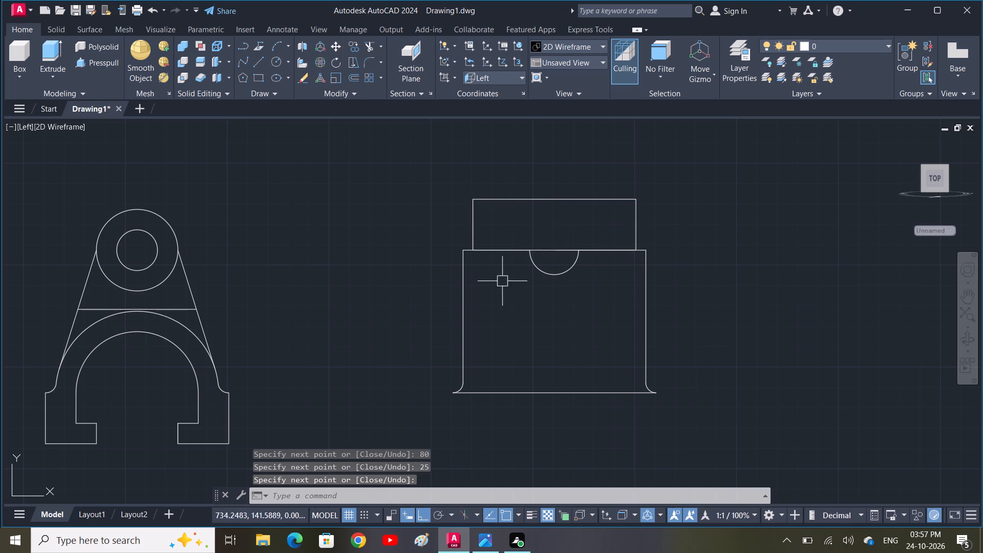
Offset the block's left and right vertical edges 25 inward to form the inner edges of the two lugs.
{"action": "key", "text": "o"}
{"action": "key", "text": "space"}
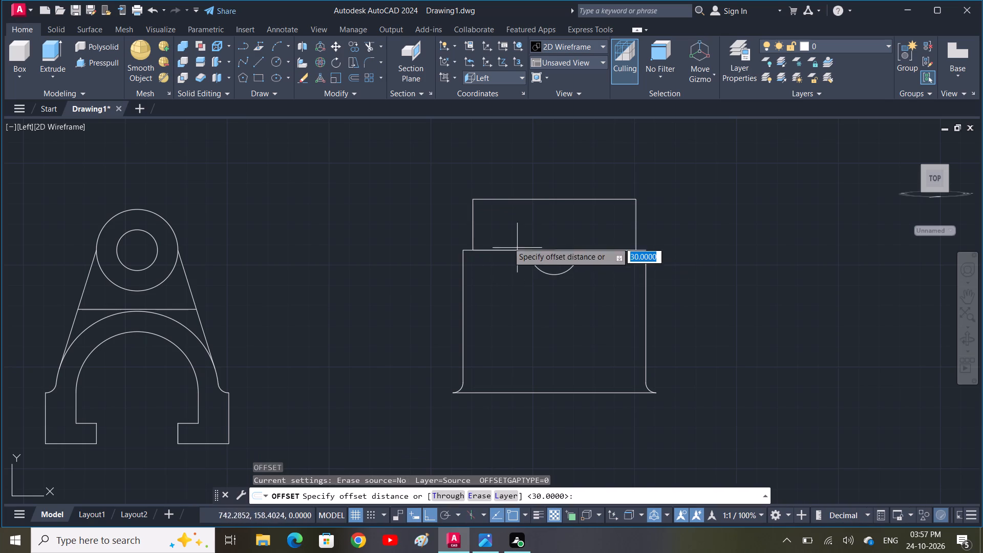
{"action": "left_click", "coordinate": [472, 222]}
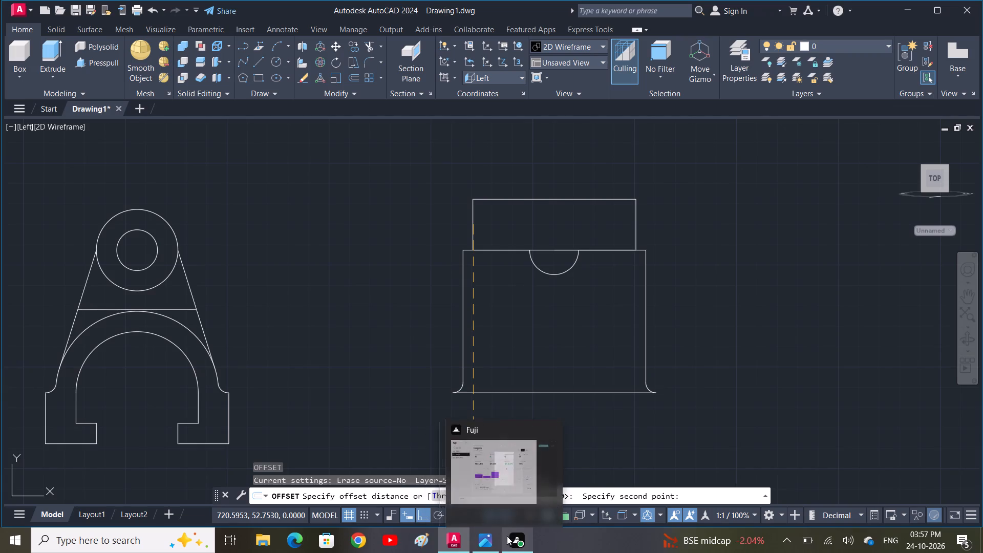
{"action": "key", "text": "2"}
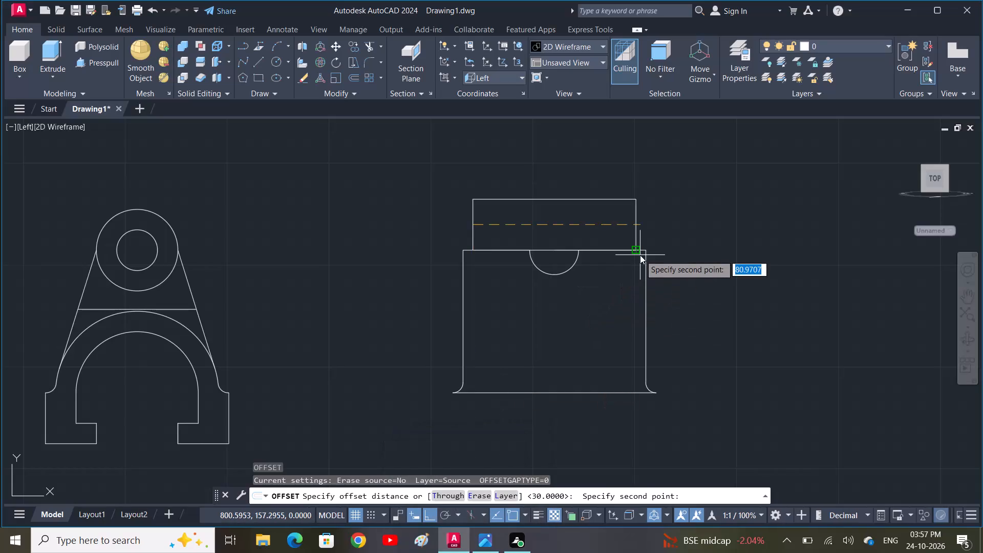
{"action": "type", "text": "5"}
{"action": "key", "text": "space"}
{"action": "left_click", "coordinate": [473, 228]}
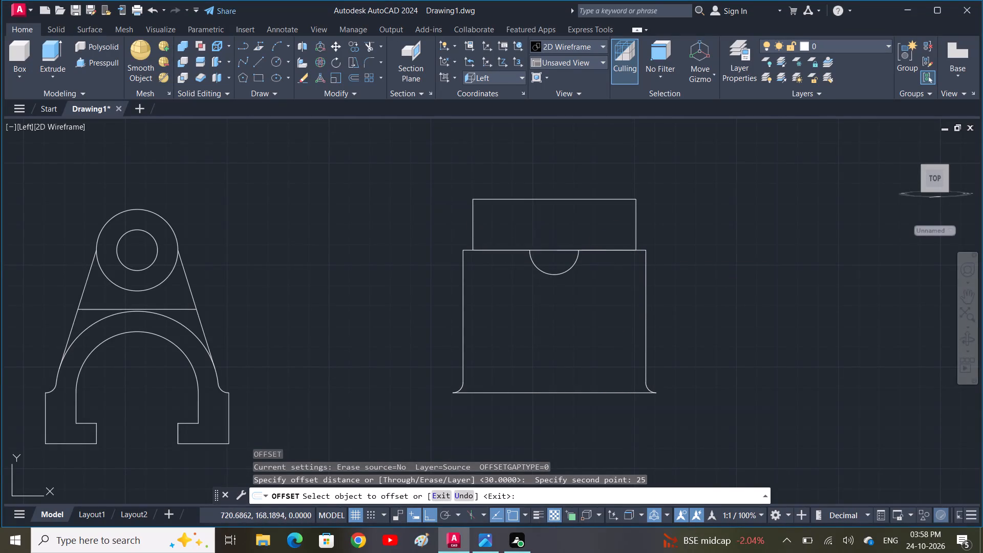
{"action": "left_click", "coordinate": [511, 228]}
{"action": "left_click", "coordinate": [641, 227]}
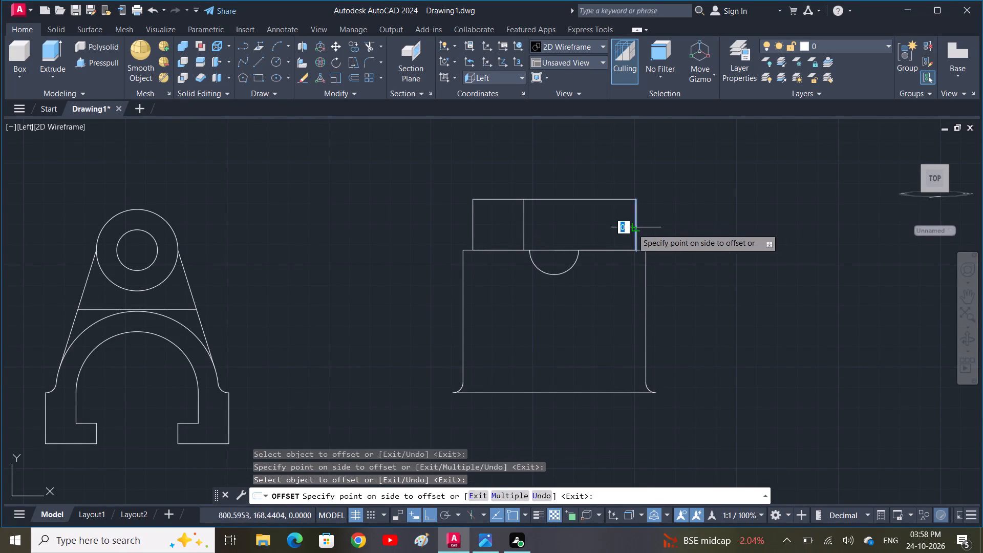
{"action": "left_click", "coordinate": [597, 235]}
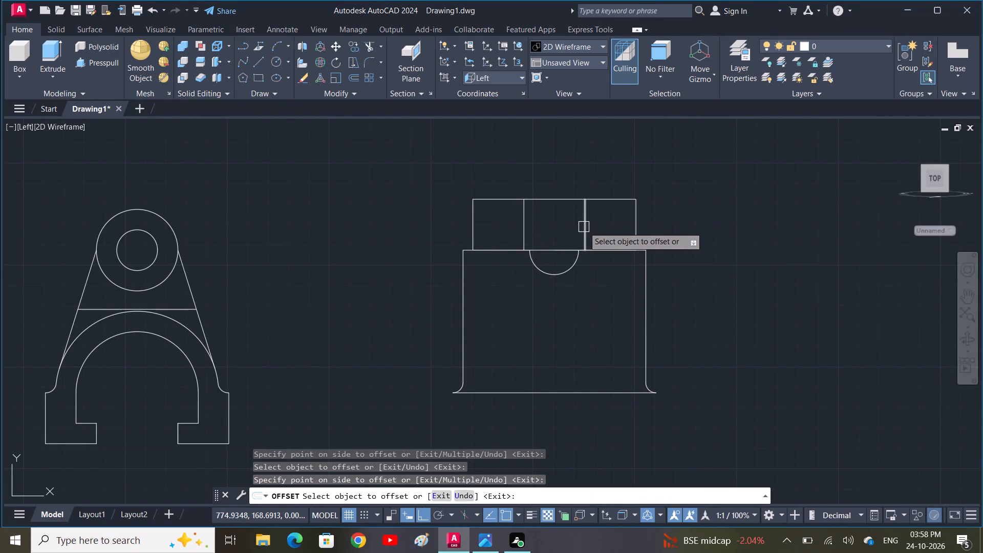
{"action": "key", "text": "Escape"}
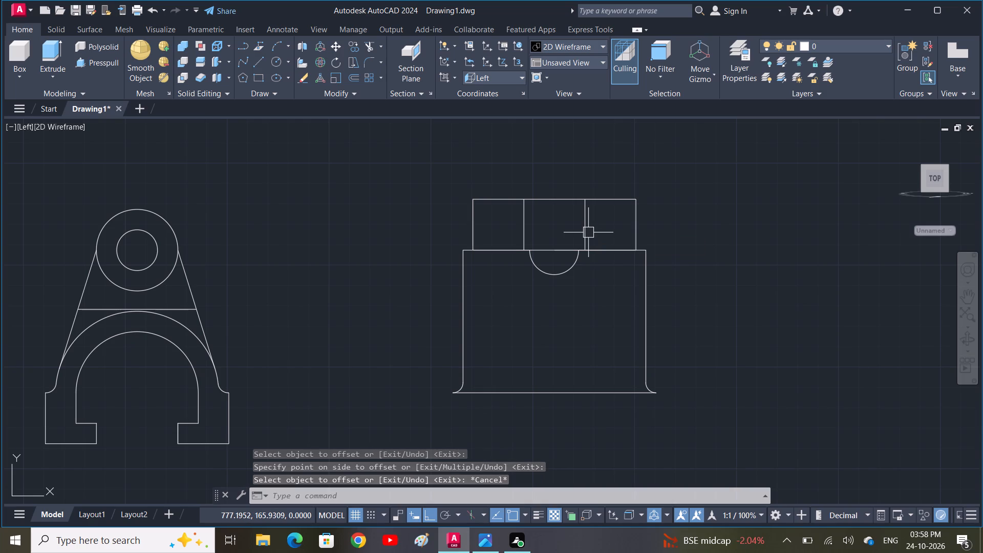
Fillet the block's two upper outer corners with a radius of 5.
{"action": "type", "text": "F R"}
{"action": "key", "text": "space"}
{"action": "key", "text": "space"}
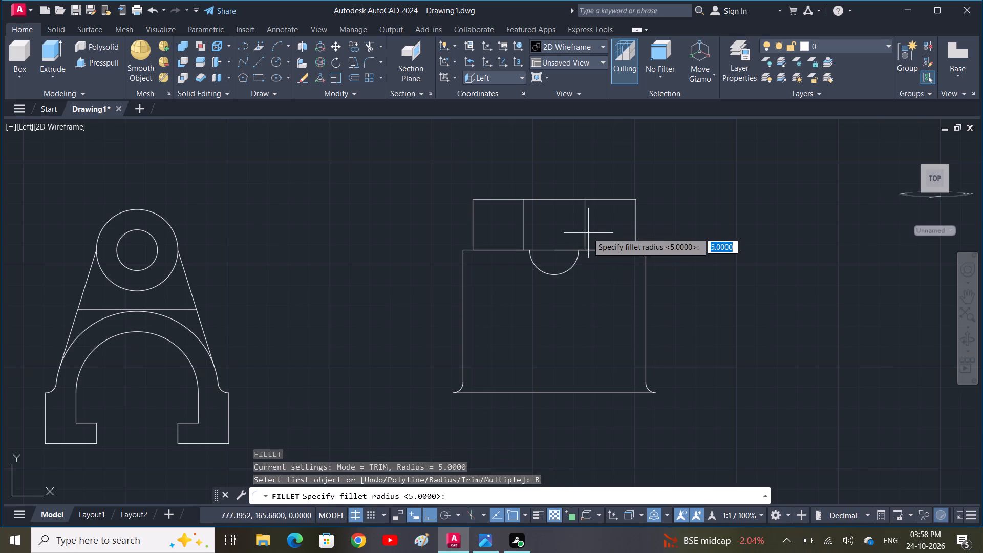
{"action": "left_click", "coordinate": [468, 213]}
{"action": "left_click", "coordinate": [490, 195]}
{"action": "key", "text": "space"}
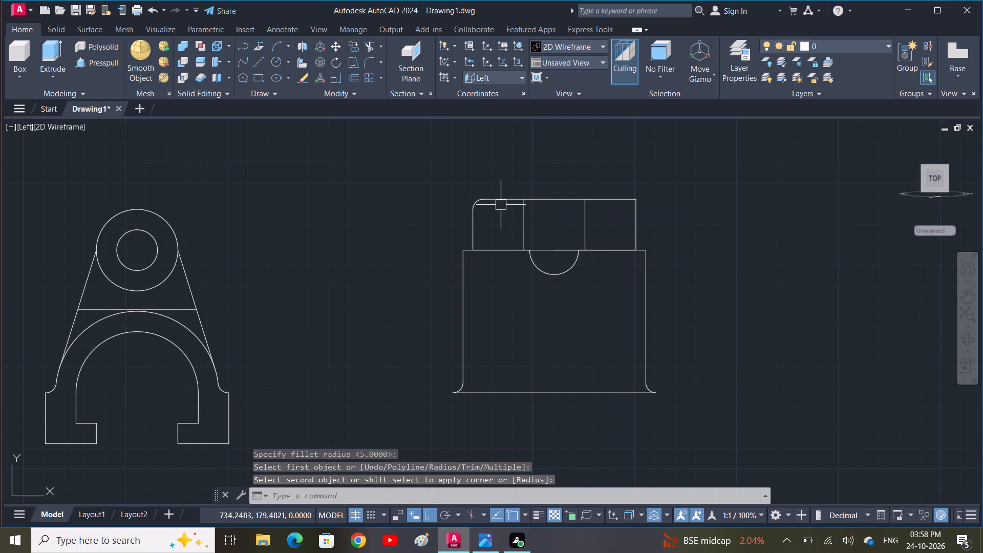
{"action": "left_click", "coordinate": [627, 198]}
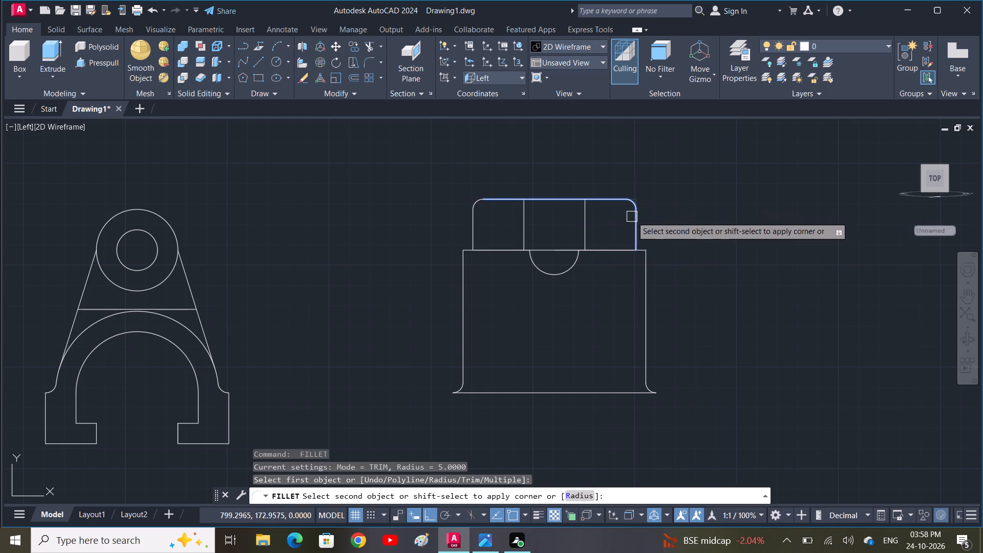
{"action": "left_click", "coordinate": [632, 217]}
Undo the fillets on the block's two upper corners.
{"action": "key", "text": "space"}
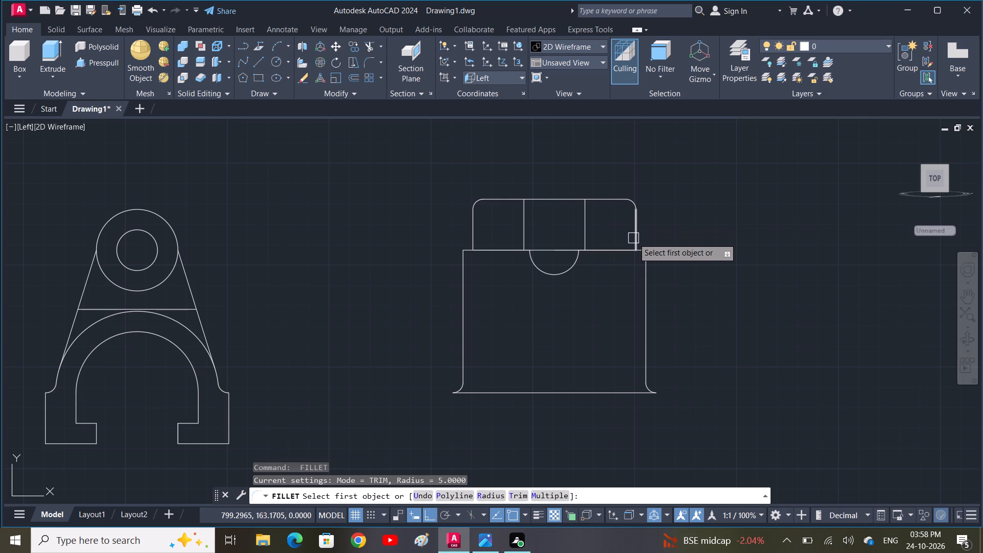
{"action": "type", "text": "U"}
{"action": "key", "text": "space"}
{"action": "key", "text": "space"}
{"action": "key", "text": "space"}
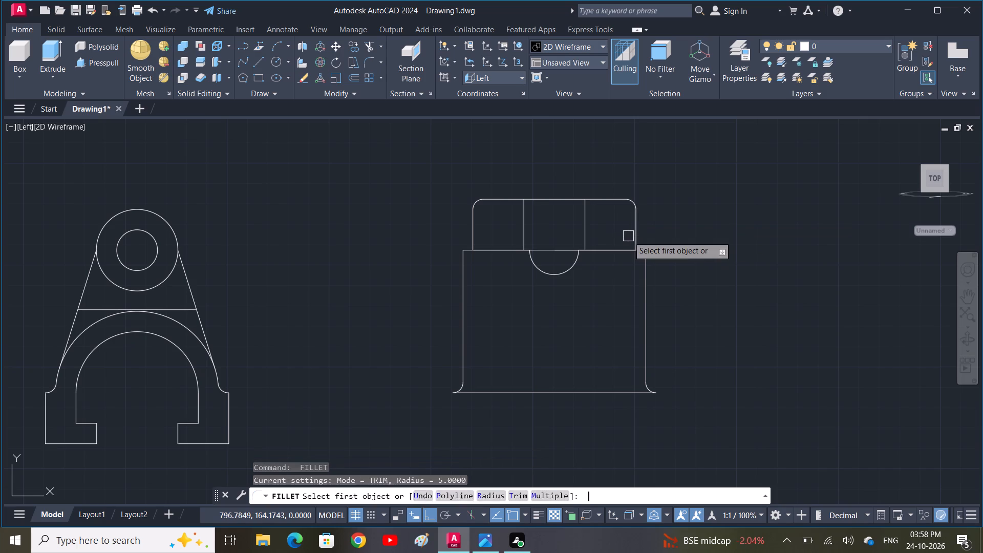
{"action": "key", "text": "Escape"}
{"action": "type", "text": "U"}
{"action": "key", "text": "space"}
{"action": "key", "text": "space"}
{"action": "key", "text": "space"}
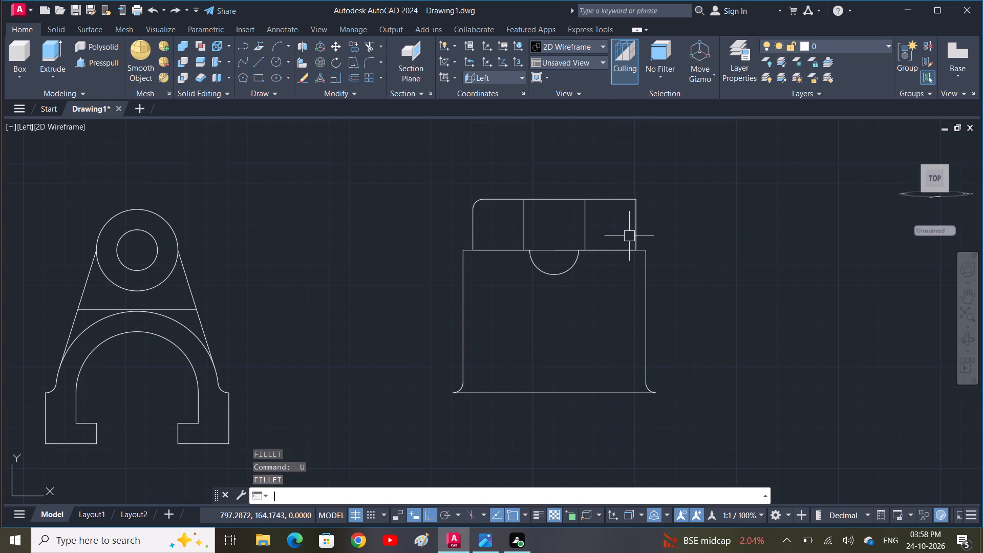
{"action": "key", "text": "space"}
Draw a horizontal guide line across the block between the midpoints of its right and left edges.
{"action": "type", "text": "L"}
{"action": "key", "text": "space"}
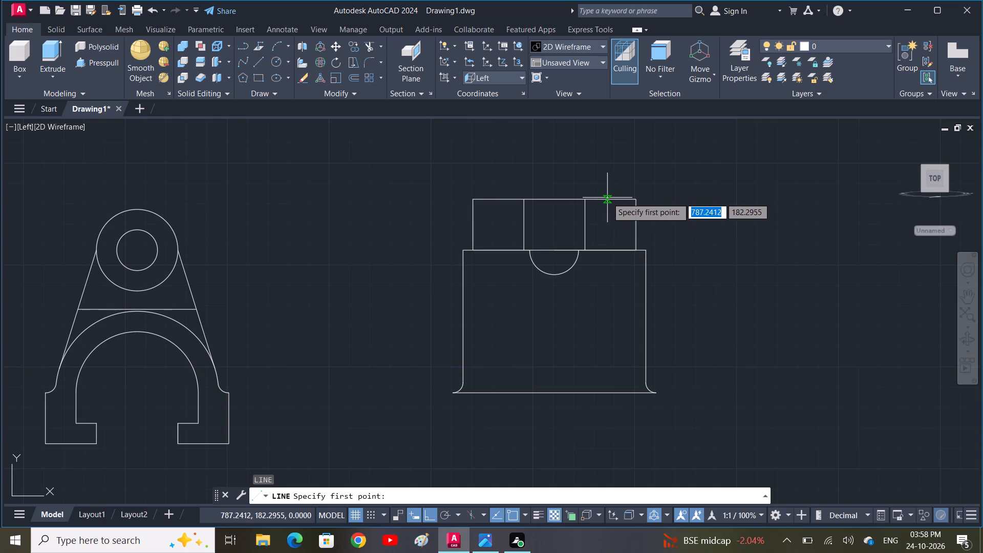
{"action": "left_click", "coordinate": [632, 222]}
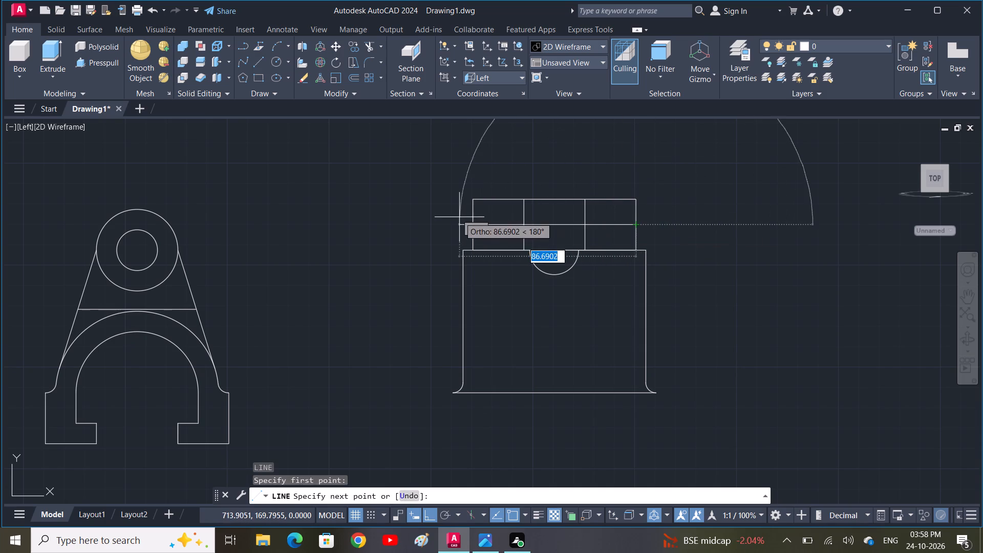
{"action": "left_click", "coordinate": [470, 227]}
{"action": "key", "text": "space"}
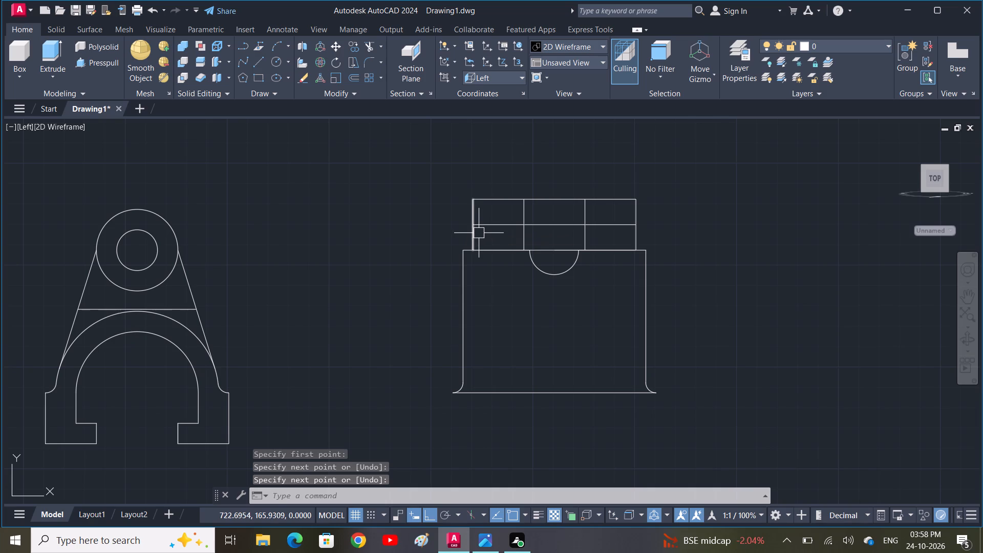
Draw a circle of radius 5 centred where the guide line crosses the left lug's inner edge.
{"action": "type", "text": "C"}
{"action": "key", "text": "space"}
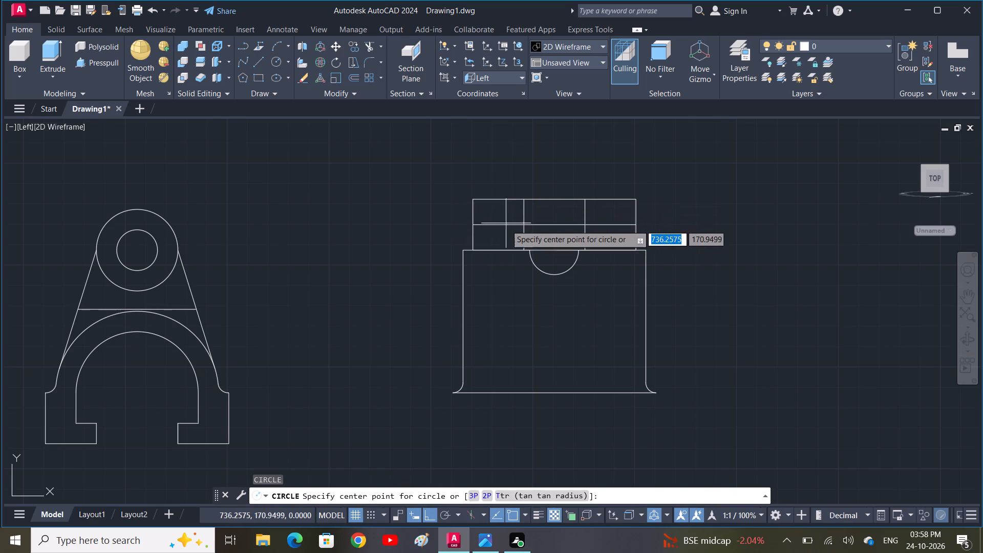
{"action": "left_click", "coordinate": [521, 225]}
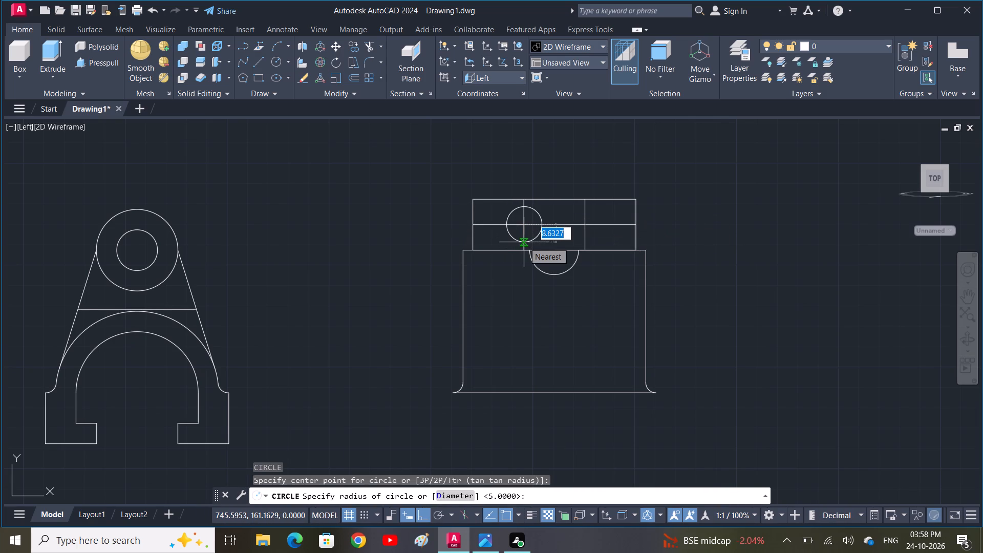
{"action": "type", "text": "5"}
{"action": "key", "text": "space"}
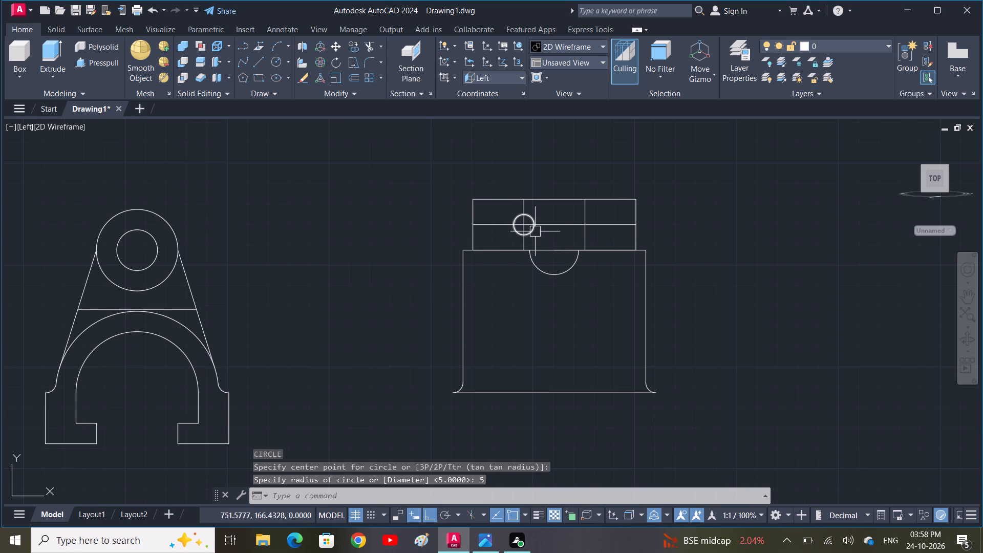
Move the circle 12.5 to the left along the guide line to the centre of the left lug.
{"action": "left_click", "coordinate": [535, 231]}
{"action": "type", "text": "M"}
{"action": "key", "text": "space"}
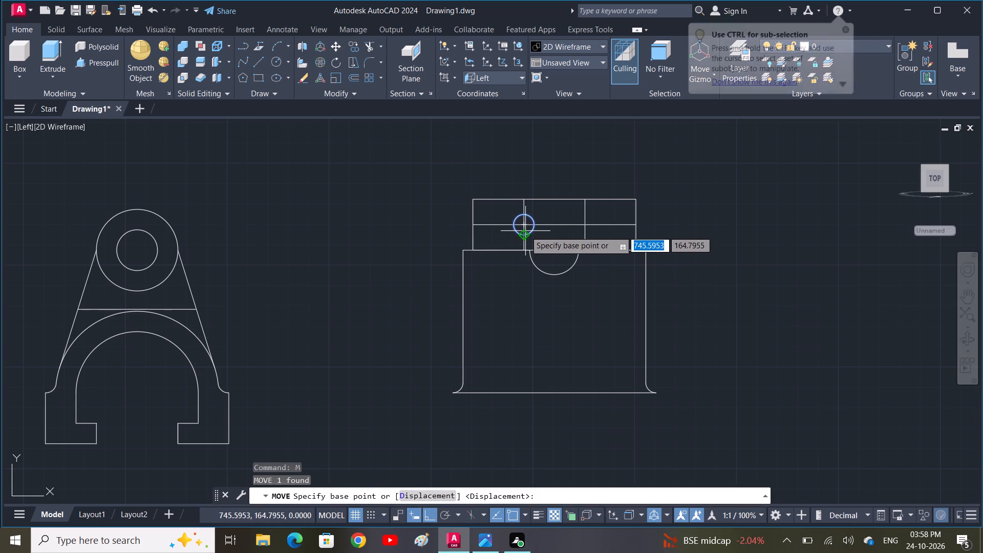
{"action": "left_click", "coordinate": [525, 225]}
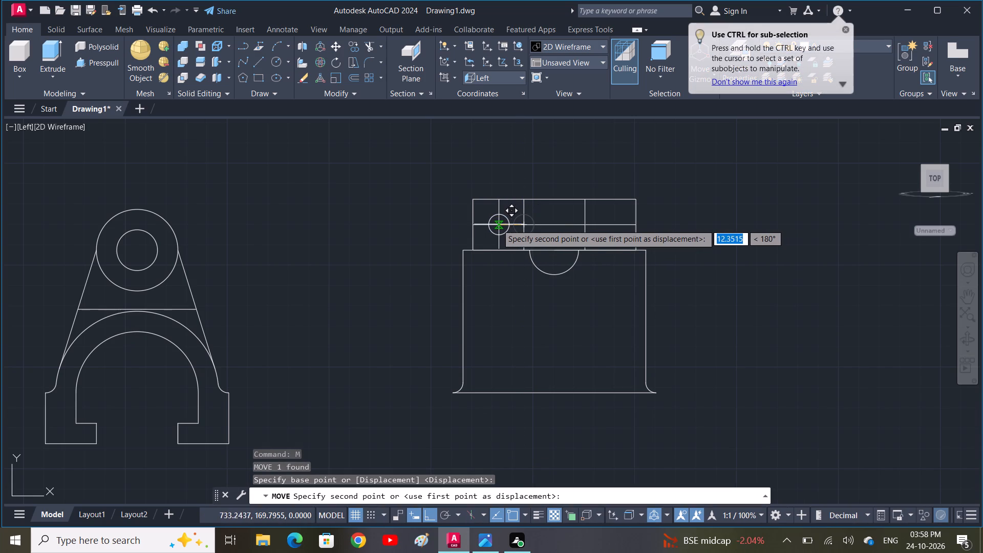
{"action": "type", "text": "12"}
{"action": "key", "text": "period"}
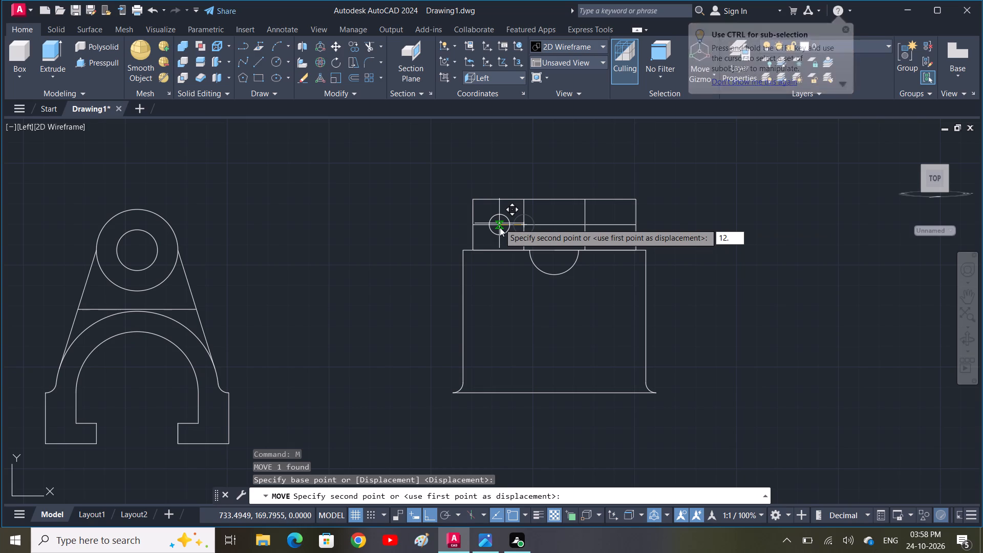
{"action": "type", "text": "5"}
{"action": "key", "text": "space"}
Copy the left lug's hole circle 60 horizontally along the guide line to the centre of the right lug.
{"action": "left_click", "coordinate": [508, 231]}
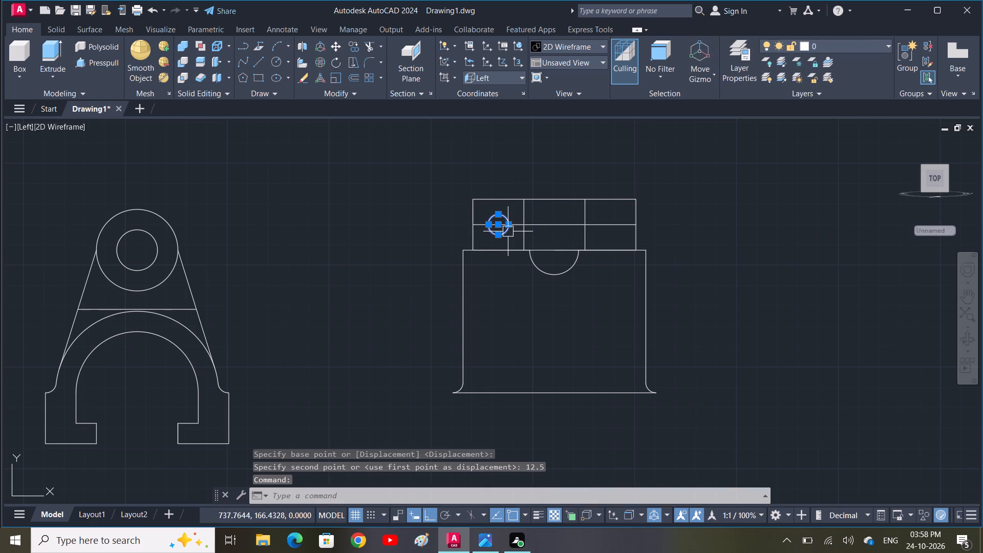
{"action": "key", "text": "m"}
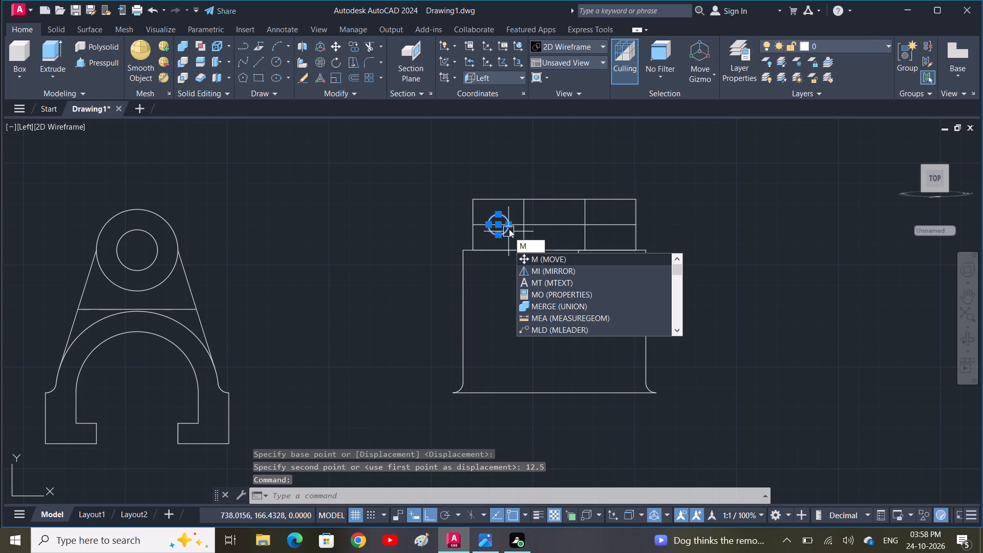
{"action": "key", "text": "BackSpace"}
{"action": "key", "text": "c"}
{"action": "type", "text": "O"}
{"action": "key", "text": "space"}
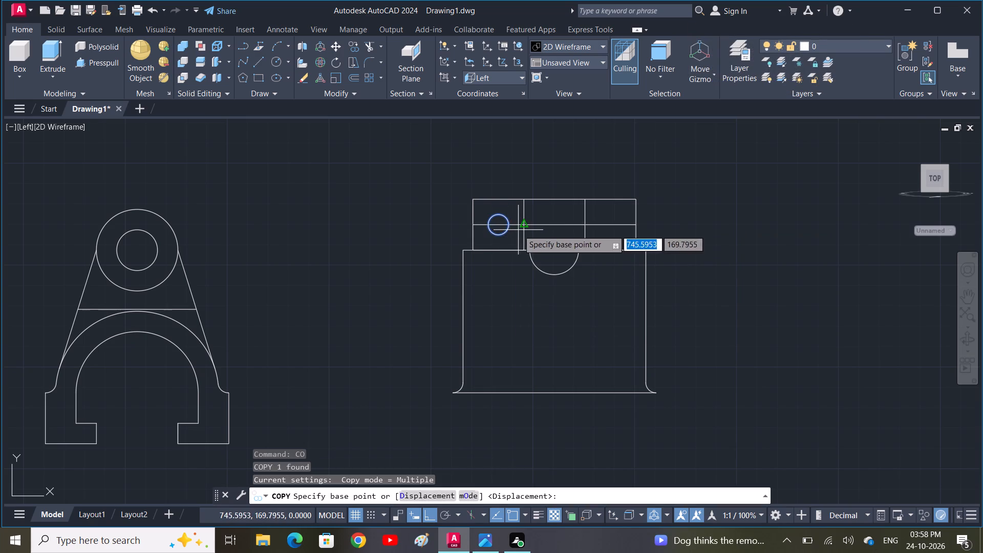
{"action": "left_click", "coordinate": [498, 221]}
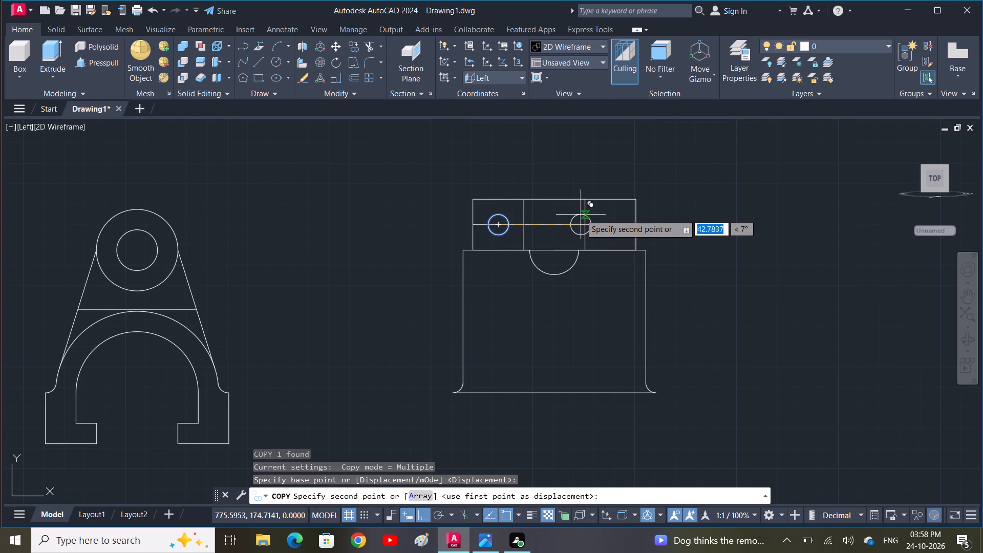
{"action": "key", "text": "6"}
{"action": "key", "text": "0"}
{"action": "key", "text": "space"}
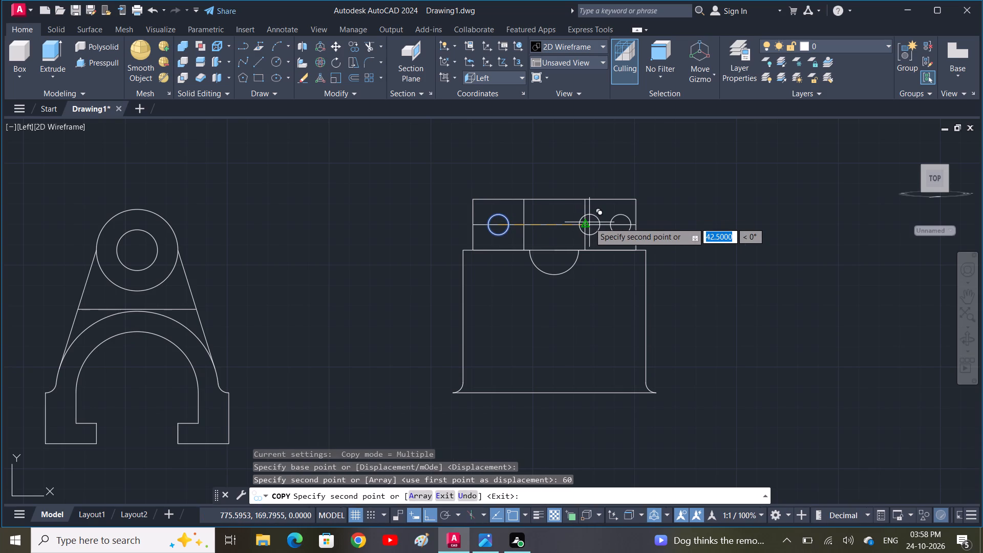
{"action": "key", "text": "Escape"}
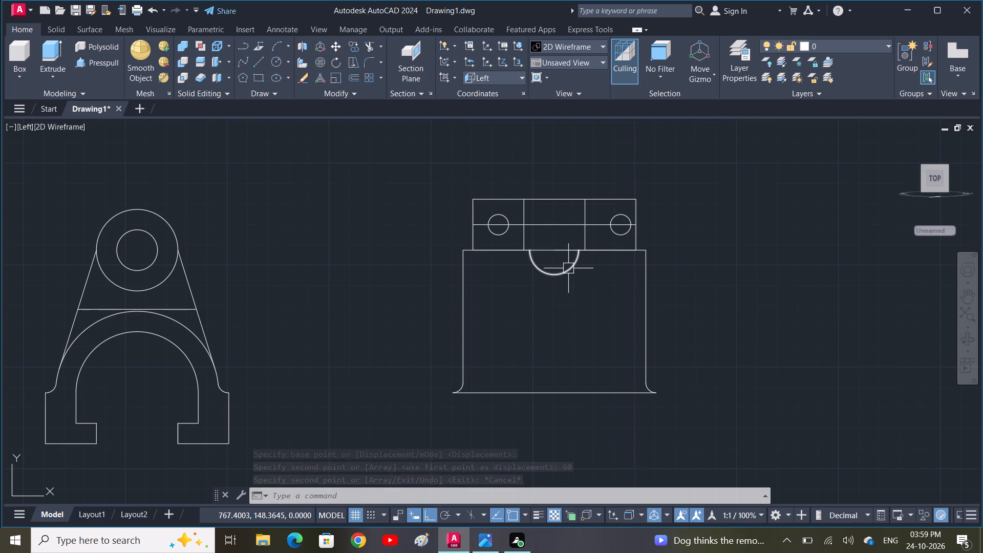
Erase the horizontal guide line running through the two lug holes.
{"action": "left_click", "coordinate": [596, 224]}
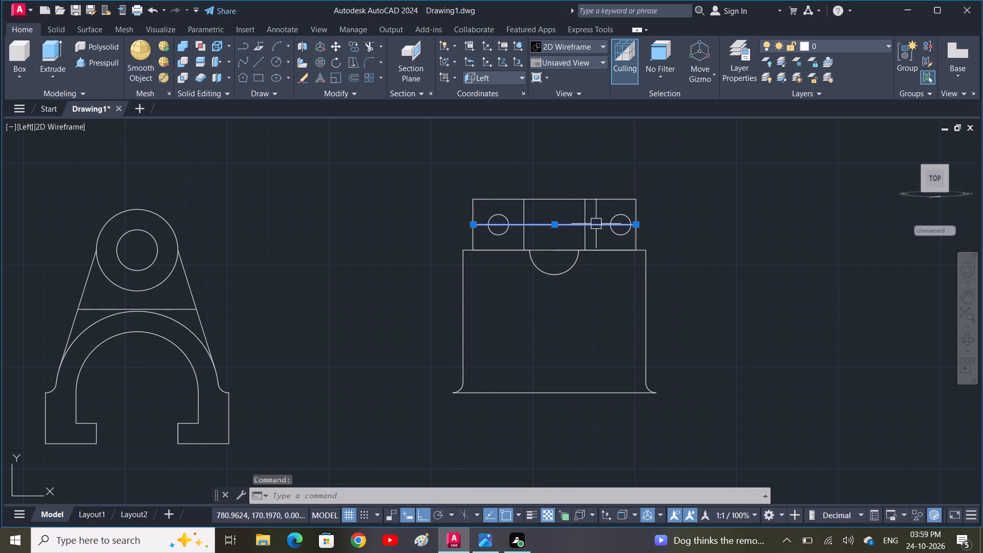
{"action": "key", "text": "Delete"}
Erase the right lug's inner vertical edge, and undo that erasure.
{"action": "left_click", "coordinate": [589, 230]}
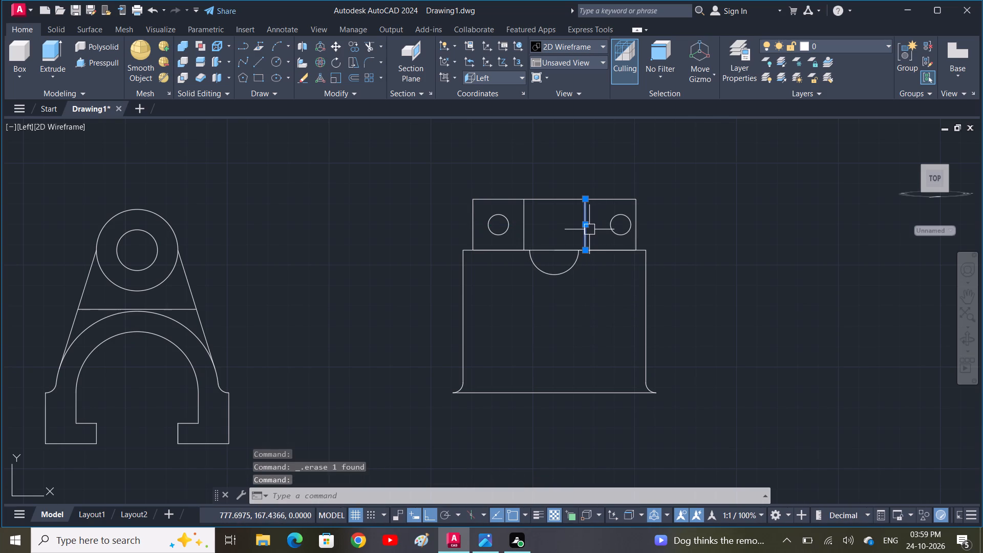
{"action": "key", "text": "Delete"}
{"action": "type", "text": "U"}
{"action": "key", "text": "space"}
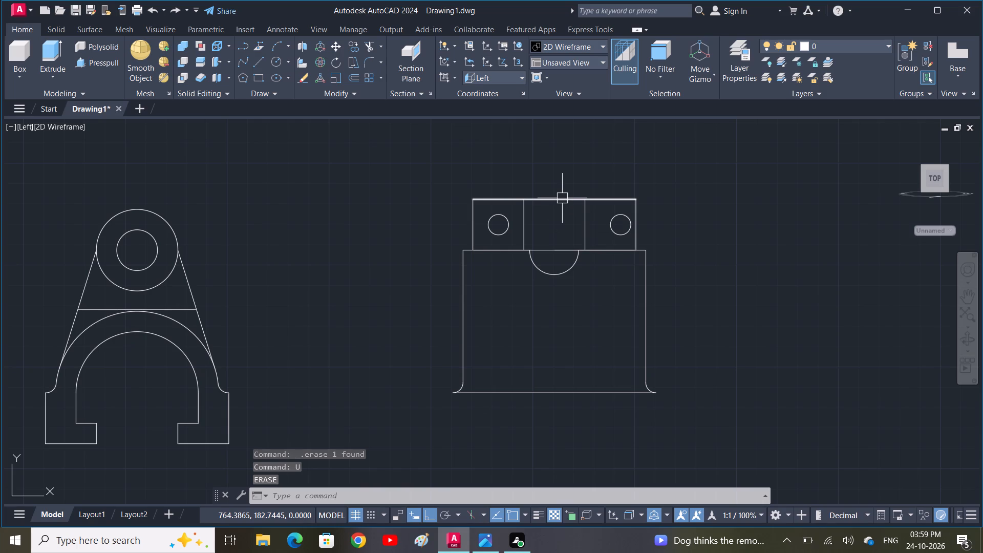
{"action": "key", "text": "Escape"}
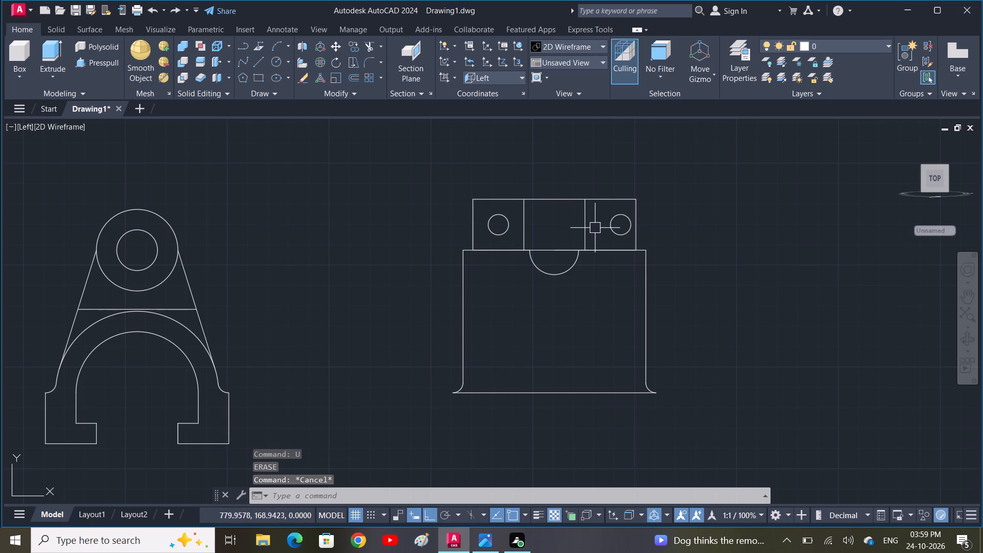
Fillet the upper block's two outer top corners with radius 5.
{"action": "type", "text": "F R"}
{"action": "key", "text": "space"}
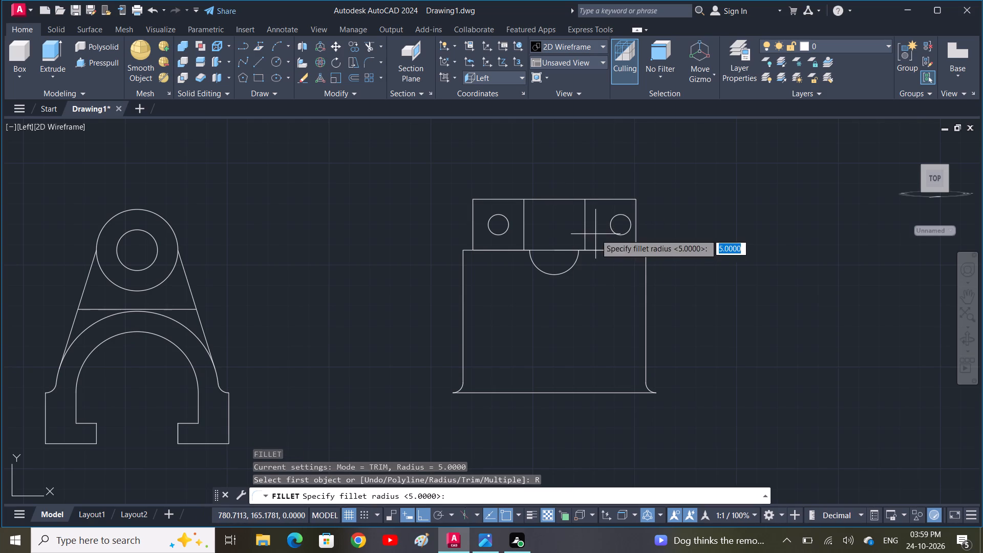
{"action": "key", "text": "space"}
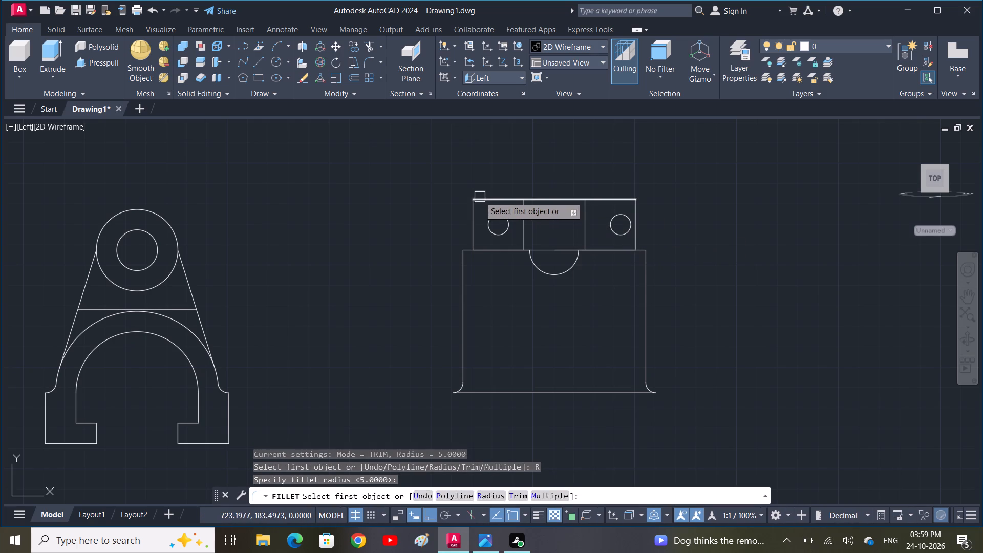
{"action": "left_click", "coordinate": [480, 197]}
{"action": "left_click", "coordinate": [469, 207]}
{"action": "key", "text": "space"}
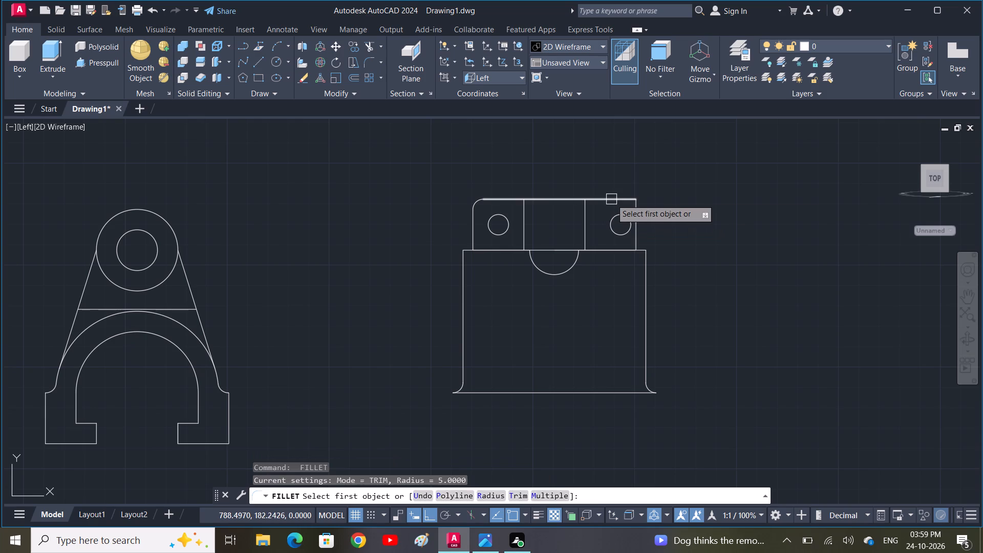
{"action": "left_click", "coordinate": [611, 199]}
{"action": "left_click", "coordinate": [633, 208]}
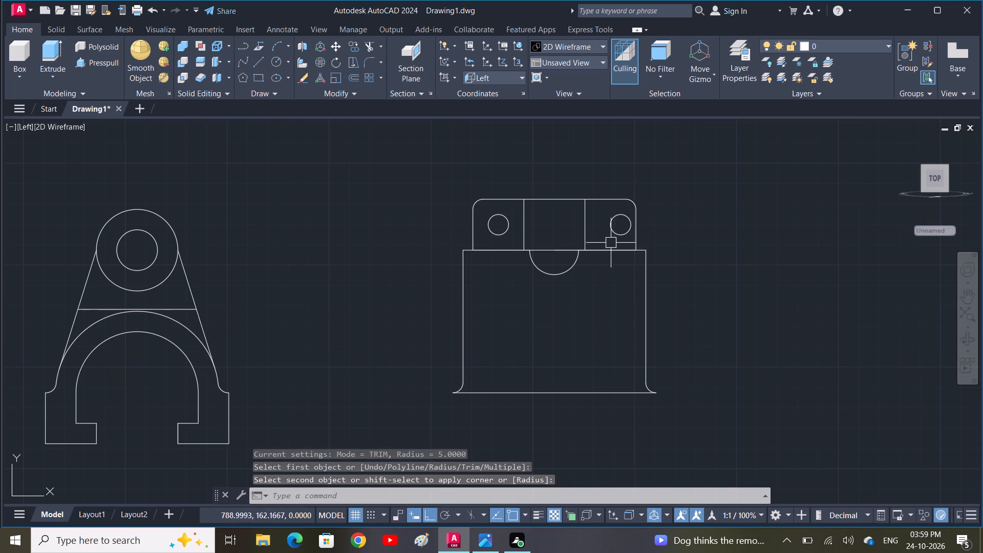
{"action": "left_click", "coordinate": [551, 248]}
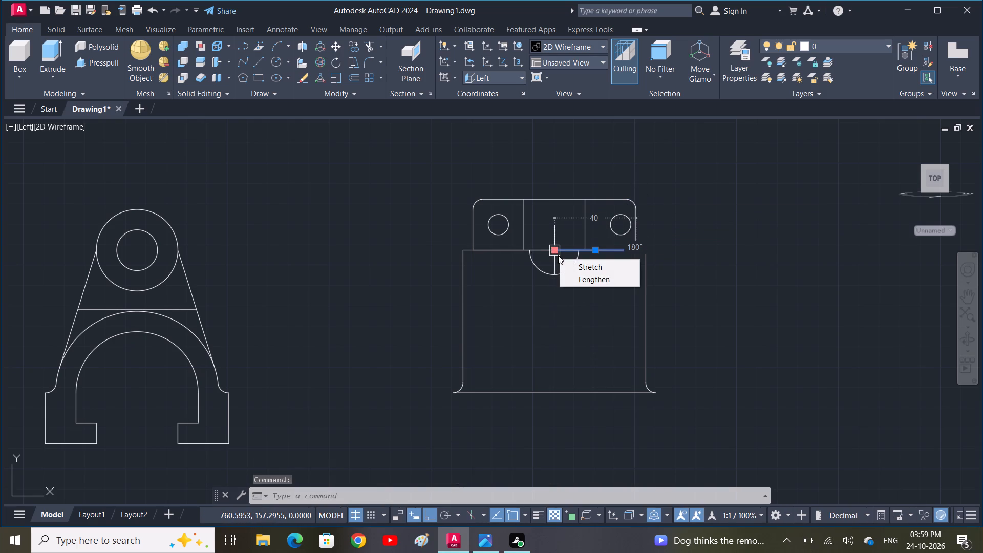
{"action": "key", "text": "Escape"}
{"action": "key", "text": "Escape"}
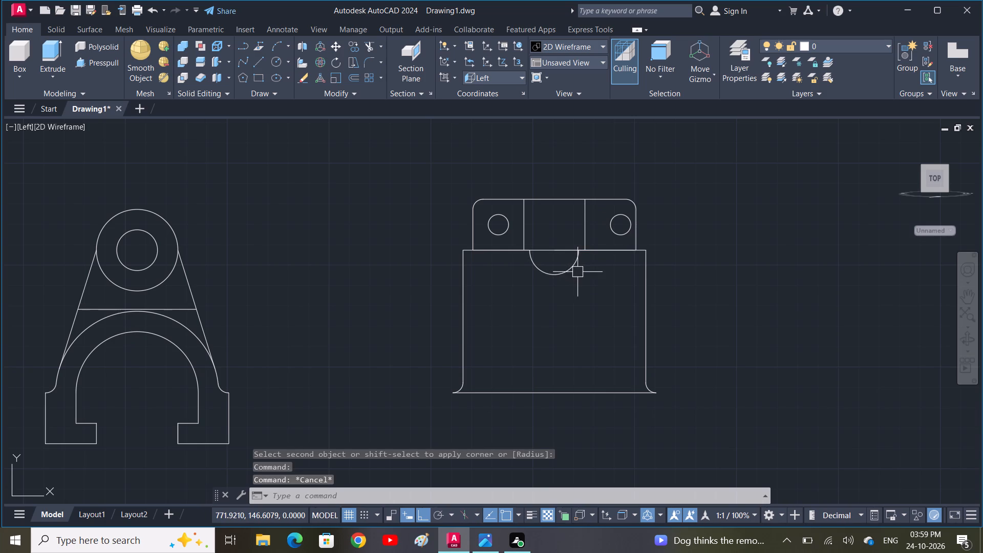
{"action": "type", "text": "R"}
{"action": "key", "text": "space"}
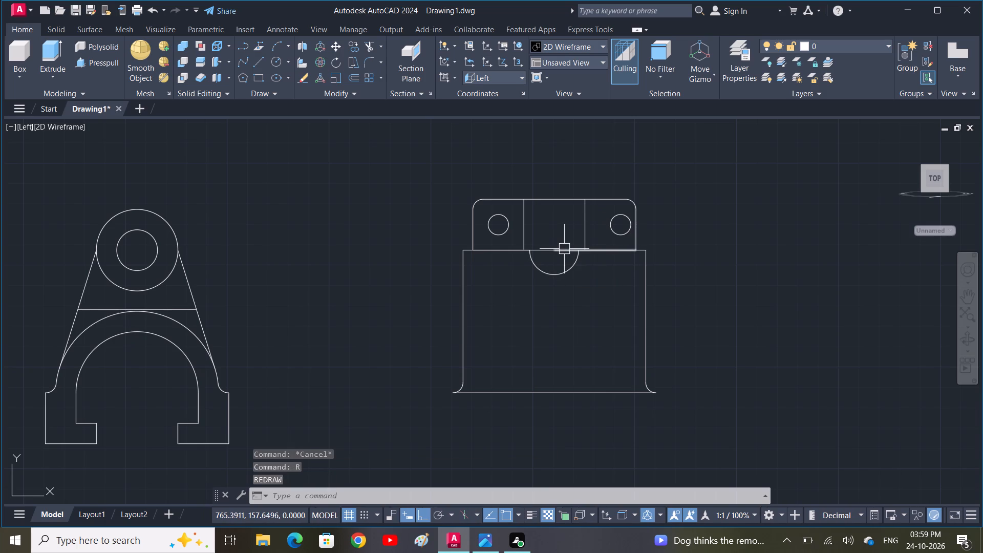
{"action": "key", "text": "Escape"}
Trim the horizontal line segments spanning the semicircle's opening between the two lugs.
{"action": "key", "text": "t"}
{"action": "type", "text": "R"}
{"action": "key", "text": "space"}
{"action": "left_click_drag", "start_coordinate": [561, 245], "coordinate": [558, 250]}
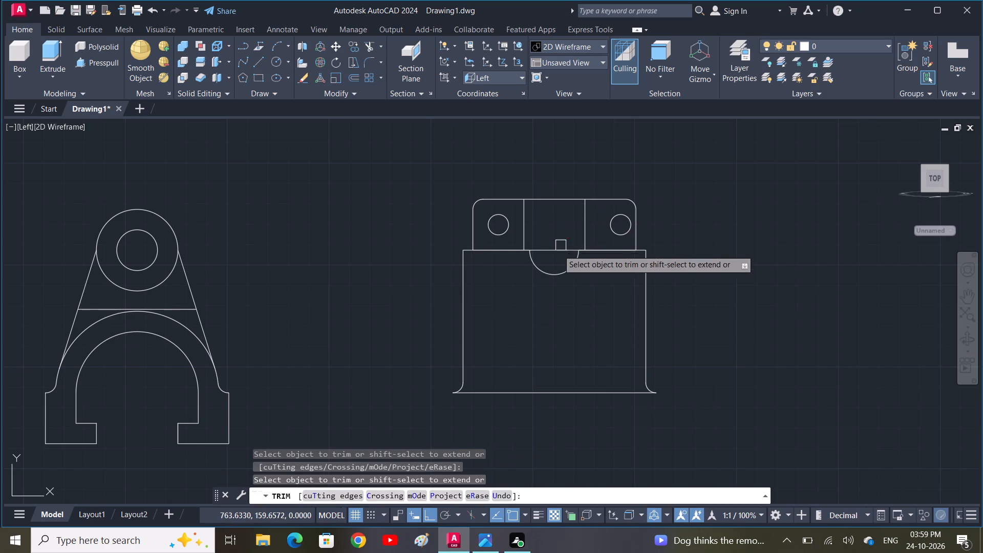
{"action": "left_click_drag", "start_coordinate": [558, 250], "coordinate": [557, 251]}
{"action": "left_click", "coordinate": [554, 244]}
{"action": "left_click_drag", "start_coordinate": [560, 252], "coordinate": [566, 258]}
{"action": "left_click", "coordinate": [566, 258]}
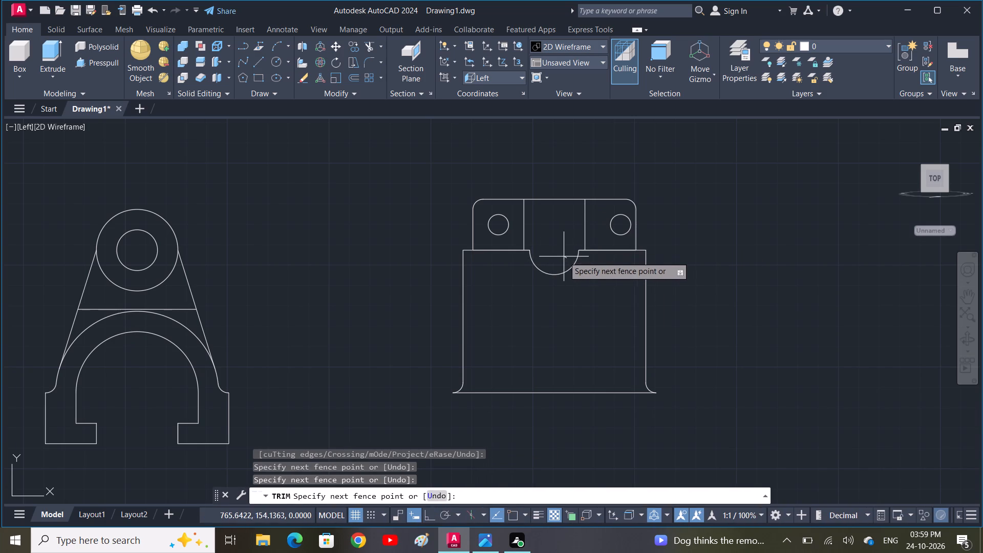
{"action": "key", "text": "grave"}
{"action": "key", "text": "Escape"}
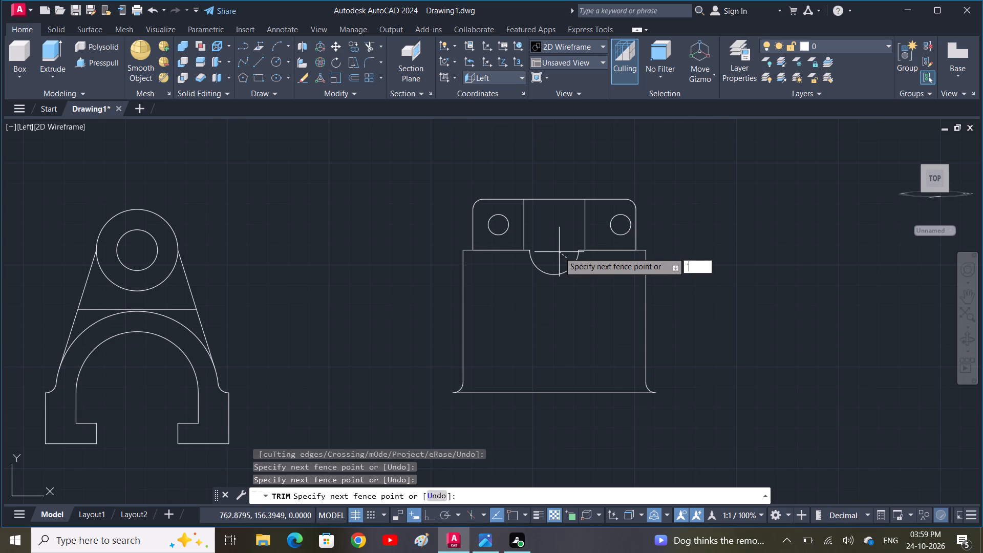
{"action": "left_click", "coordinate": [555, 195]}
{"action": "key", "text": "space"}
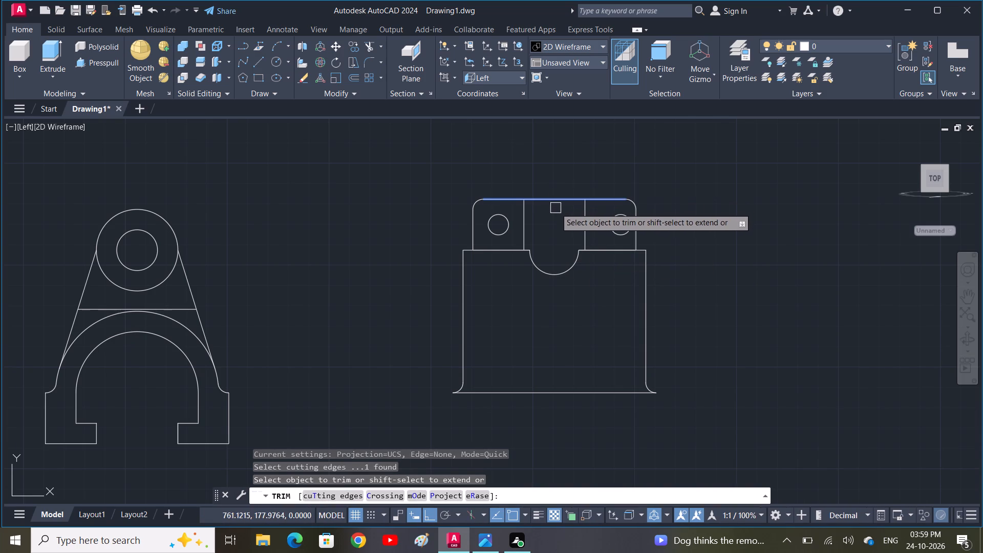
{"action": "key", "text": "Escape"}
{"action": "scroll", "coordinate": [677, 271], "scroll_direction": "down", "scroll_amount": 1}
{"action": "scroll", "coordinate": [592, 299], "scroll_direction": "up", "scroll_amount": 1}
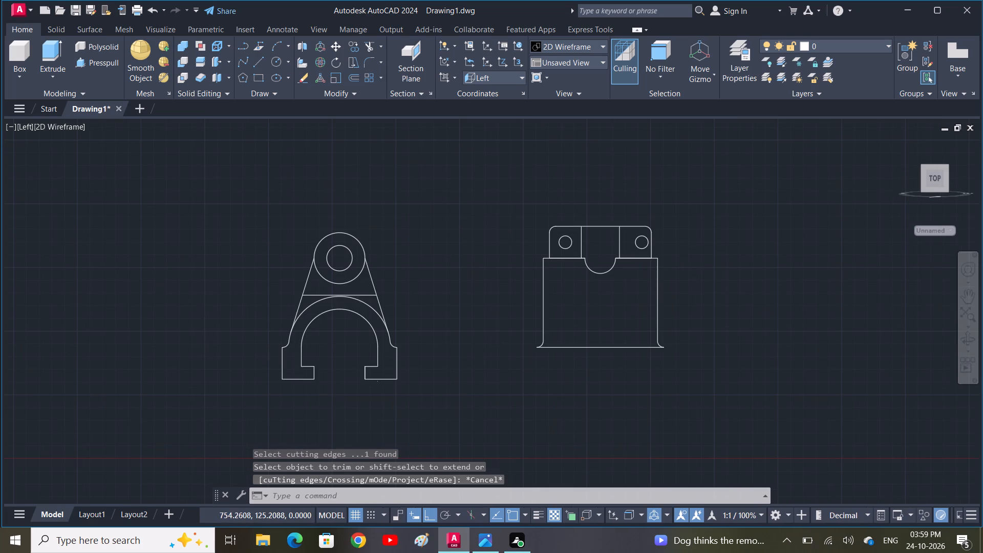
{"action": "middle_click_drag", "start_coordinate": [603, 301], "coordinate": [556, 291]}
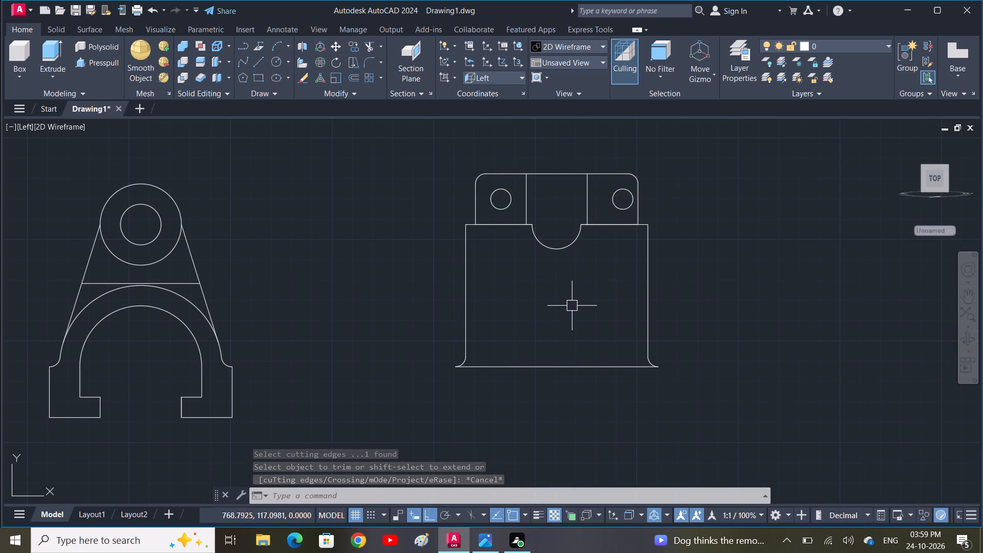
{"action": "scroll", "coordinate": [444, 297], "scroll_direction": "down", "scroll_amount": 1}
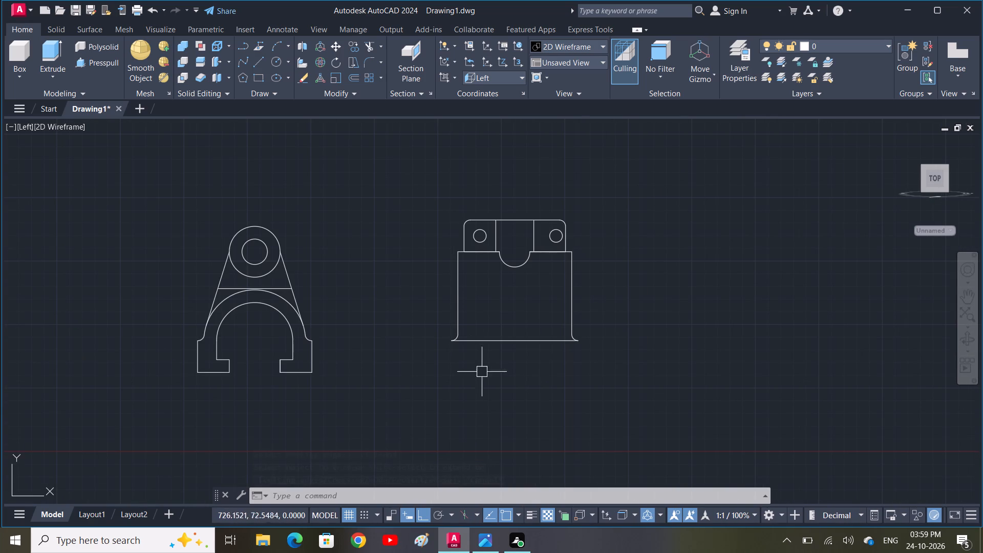
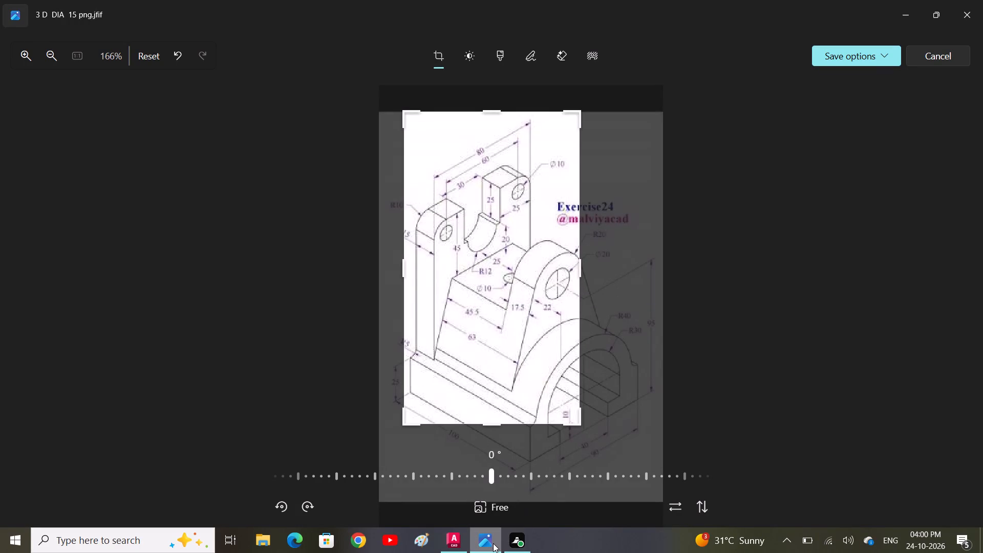
Switch back to AutoCAD and erase the hole circle in the left lug.
{"action": "left_click", "coordinate": [456, 537]}
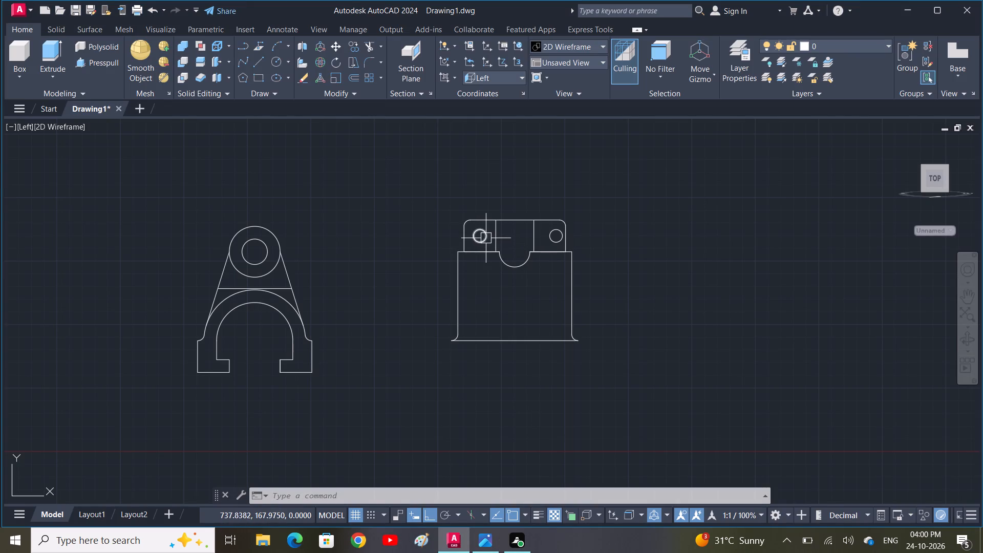
{"action": "left_click", "coordinate": [487, 238]}
{"action": "key", "text": "Delete"}
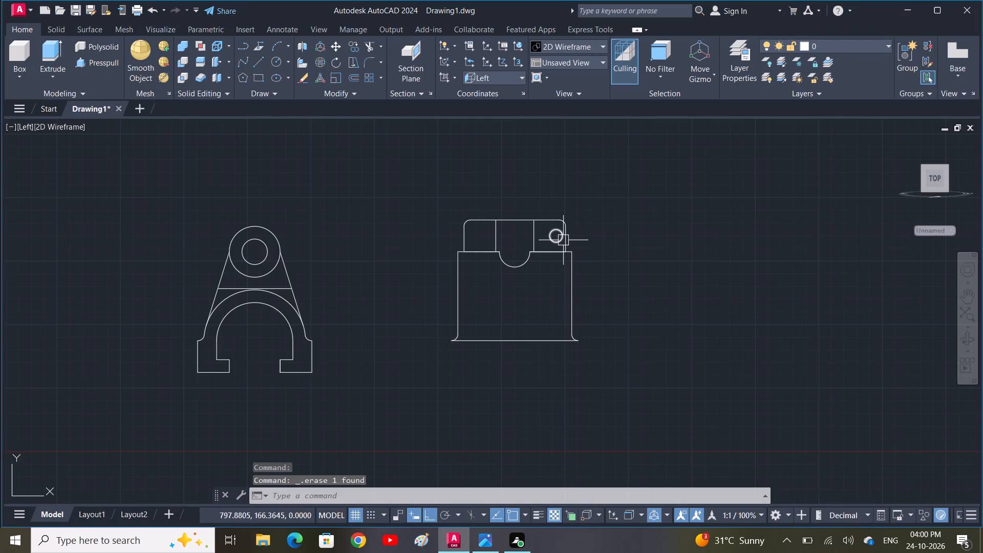
Mirror the right lug's hole circle about the profile's vertical centreline, keeping the source circle.
{"action": "left_click", "coordinate": [563, 240]}
{"action": "key", "text": "m"}
{"action": "key", "text": "i"}
{"action": "key", "text": "space"}
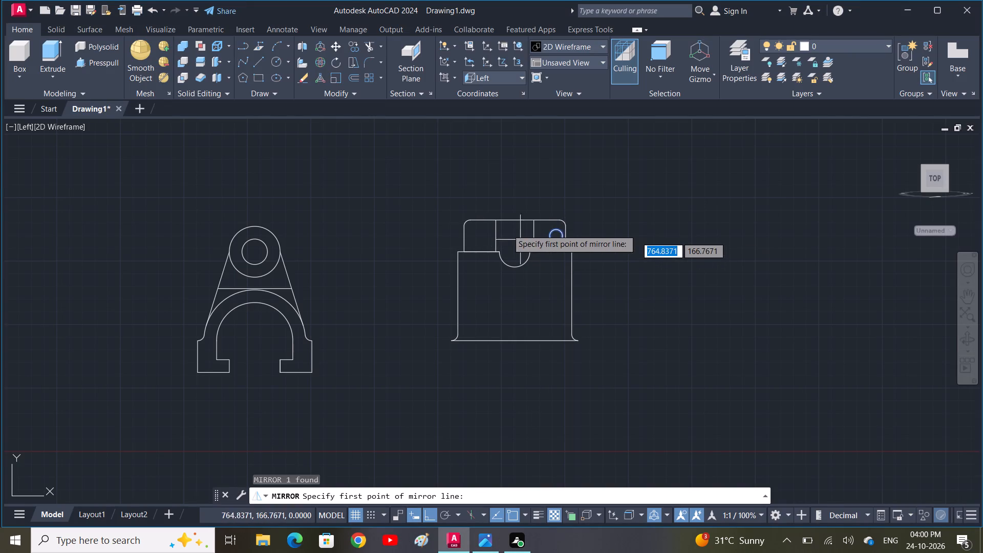
{"action": "left_click", "coordinate": [515, 220]}
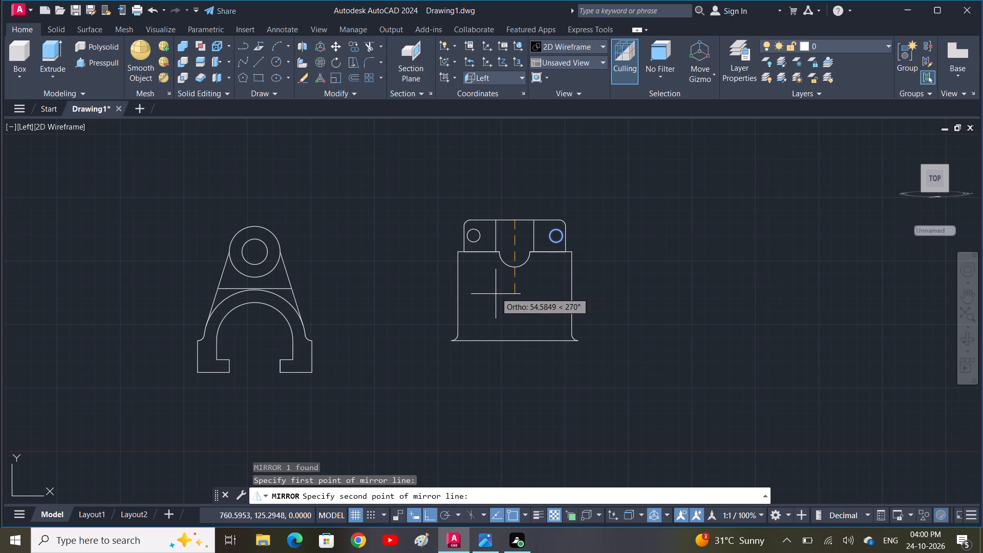
{"action": "left_click", "coordinate": [508, 296]}
{"action": "left_click", "coordinate": [538, 341]}
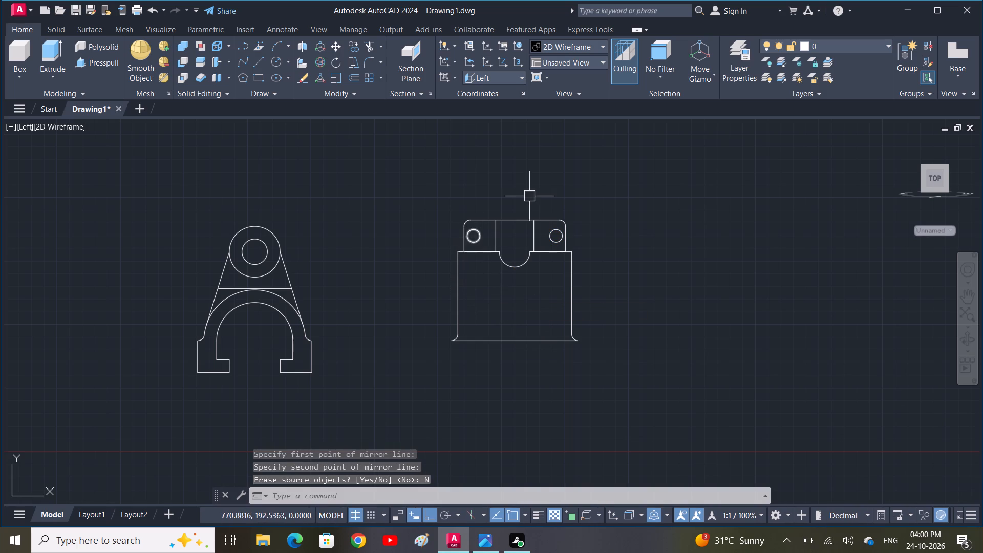
Trim the top horizontal line spanning the gap between the two lugs.
{"action": "key", "text": "t"}
{"action": "key", "text": "r"}
{"action": "key", "text": "space"}
{"action": "left_click_drag", "start_coordinate": [521, 197], "coordinate": [524, 224]}
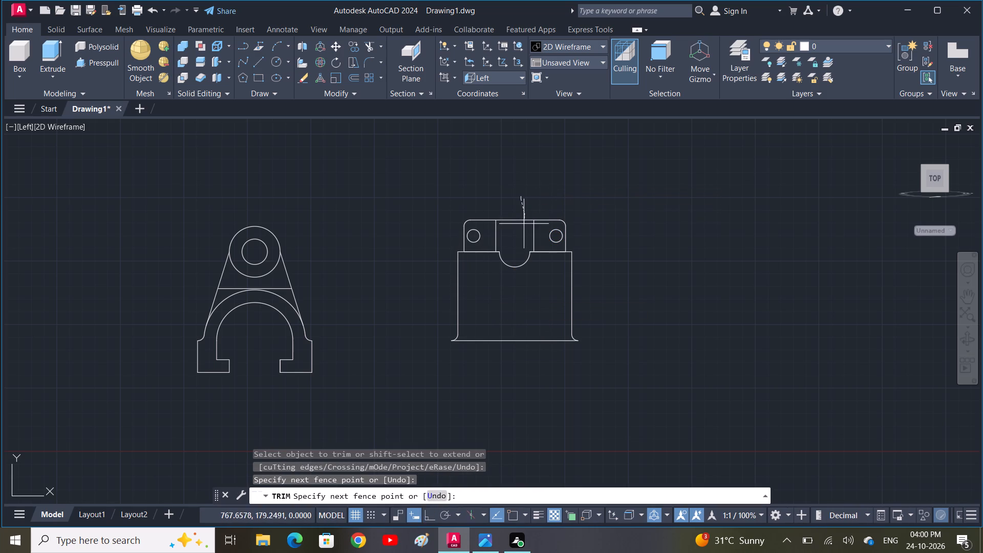
{"action": "left_click_drag", "start_coordinate": [524, 224], "coordinate": [520, 230]}
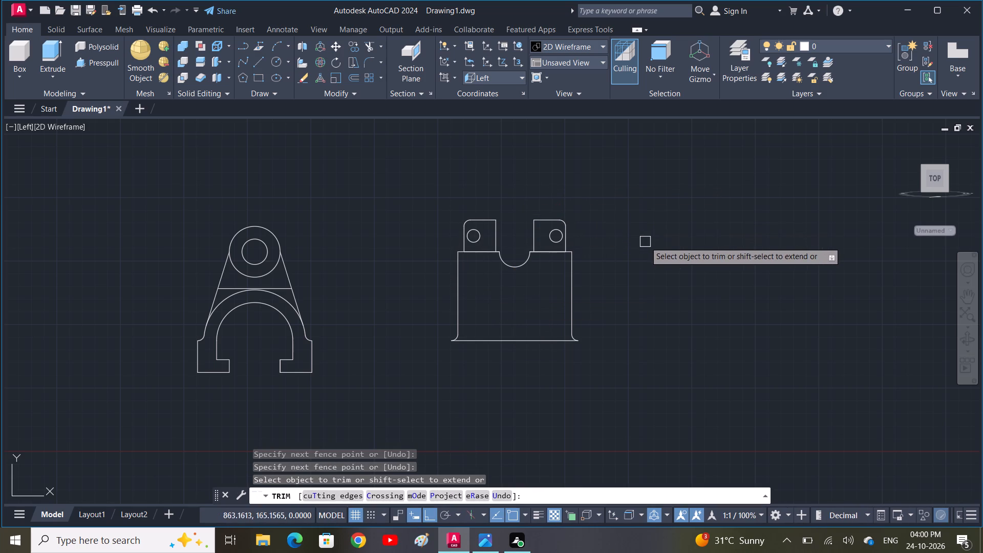
{"action": "key", "text": "Escape"}
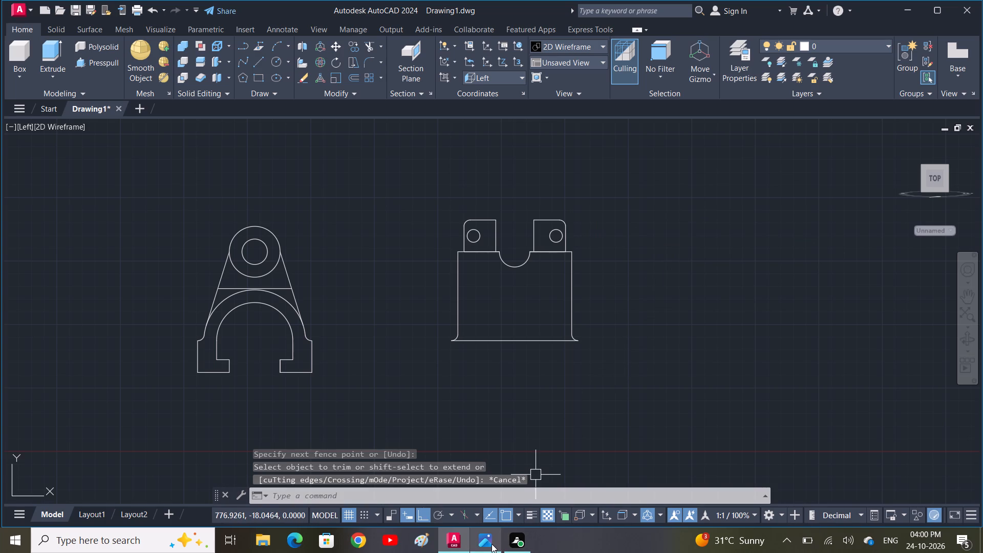
Switch to the 3 D DIA 15 reference image and examine the whole part with its base, upright and arch dimensions.
{"action": "left_click", "coordinate": [490, 544]}
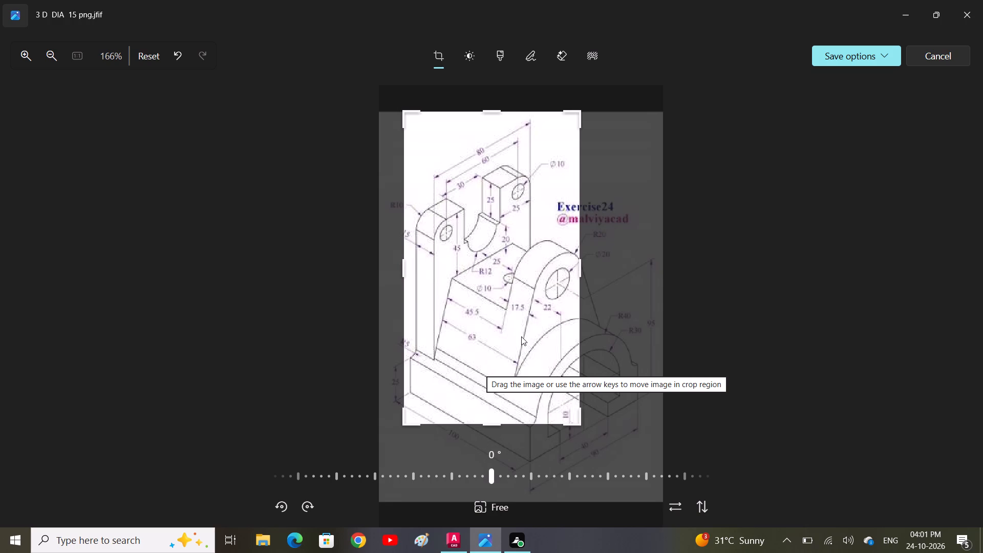
{"action": "scroll", "coordinate": [517, 336], "scroll_direction": "down", "scroll_amount": 3}
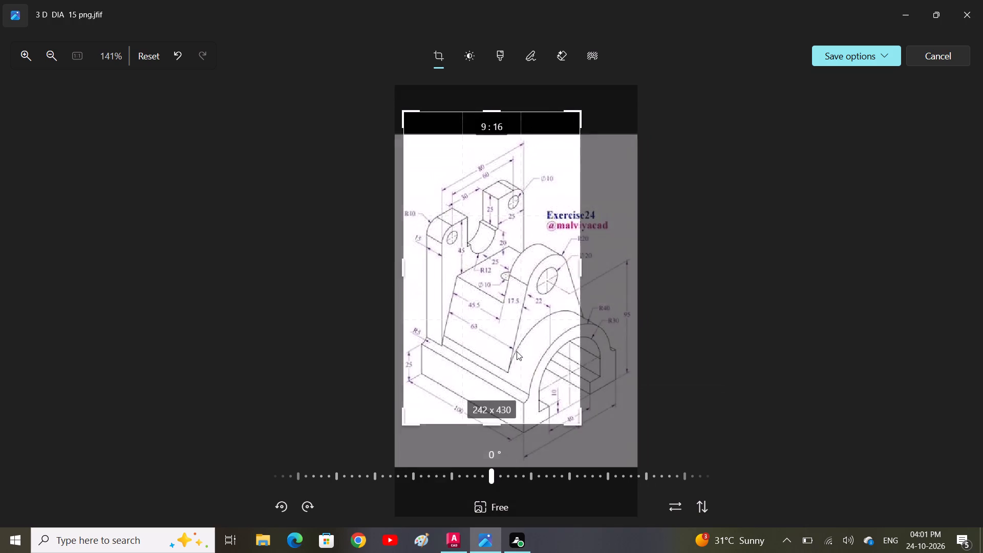
{"action": "scroll", "coordinate": [518, 353], "scroll_direction": "down", "scroll_amount": 1}
{"action": "middle_click_drag", "start_coordinate": [518, 353], "coordinate": [488, 304]}
{"action": "scroll", "coordinate": [494, 309], "scroll_direction": "up", "scroll_amount": 1}
{"action": "scroll", "coordinate": [495, 311], "scroll_direction": "down", "scroll_amount": 3}
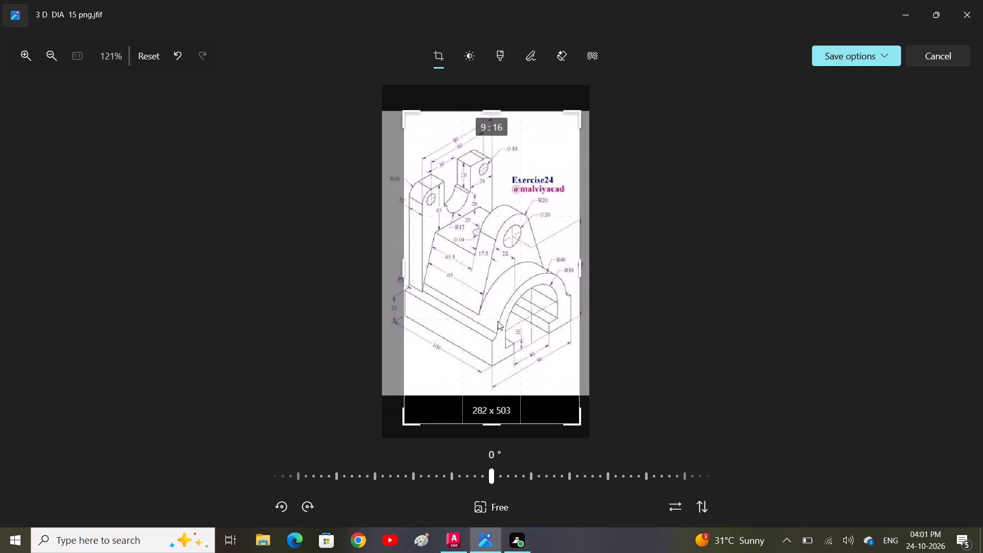
{"action": "scroll", "coordinate": [498, 321], "scroll_direction": "down", "scroll_amount": 1}
{"action": "middle_click_drag", "start_coordinate": [498, 324], "coordinate": [527, 354]}
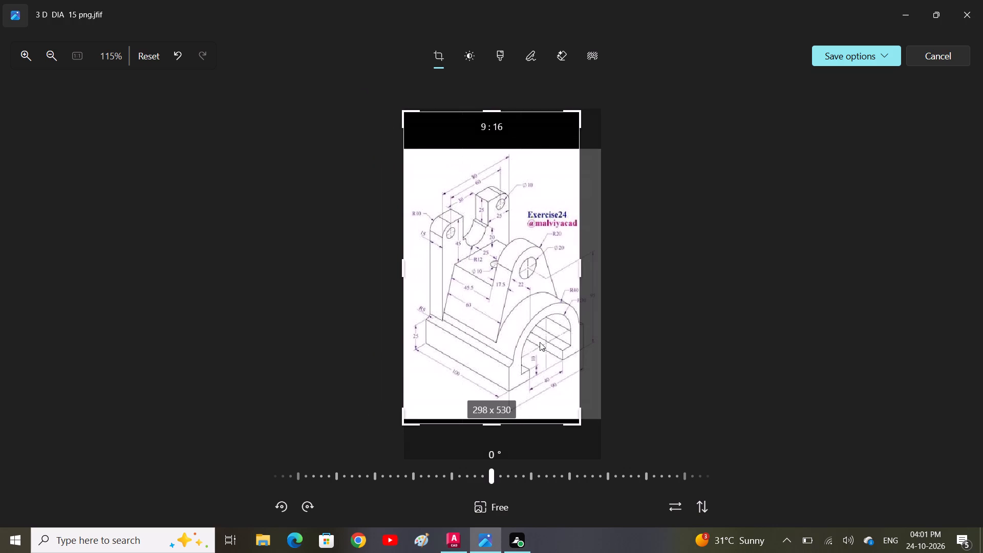
{"action": "scroll", "coordinate": [541, 338], "scroll_direction": "down", "scroll_amount": 1}
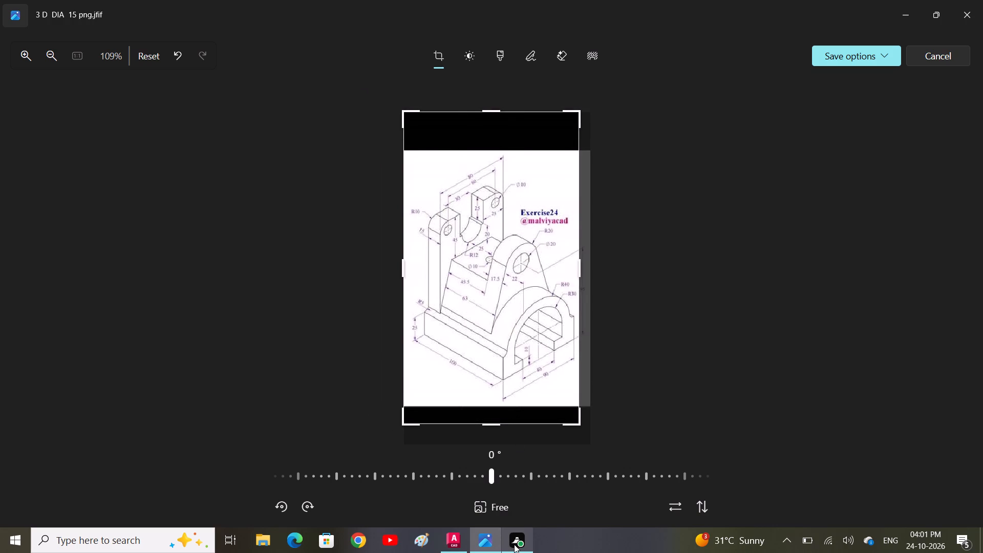
Return to AutoCAD and set the viewport to the SE Isometric view with both profiles in sight.
{"action": "left_click", "coordinate": [464, 541]}
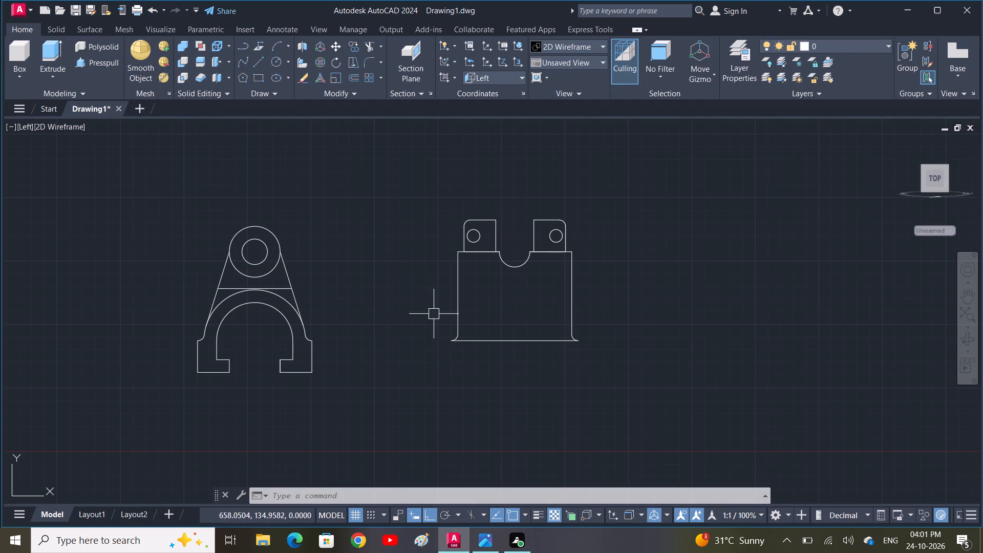
{"action": "left_click", "coordinate": [220, 271]}
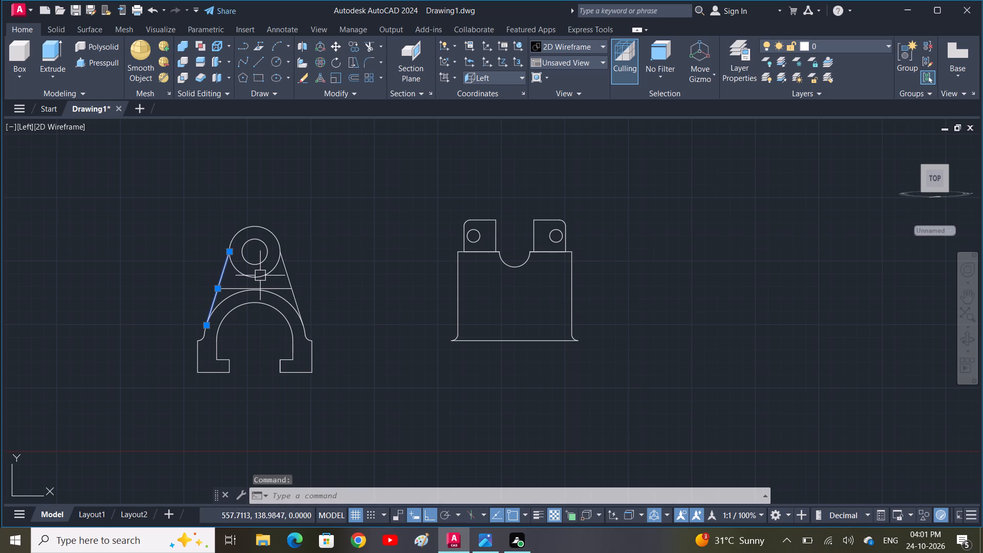
{"action": "key", "text": "Escape"}
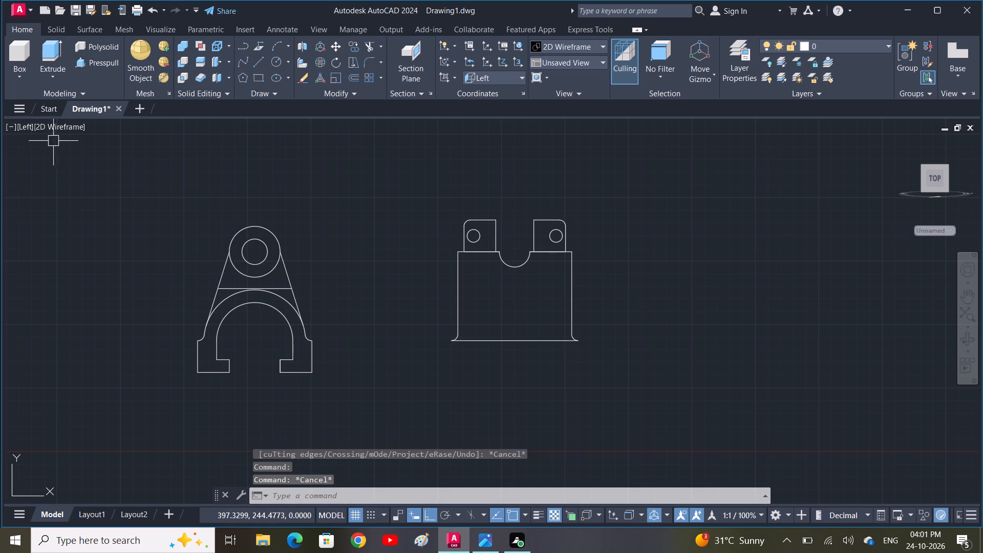
{"action": "left_click", "coordinate": [20, 131]}
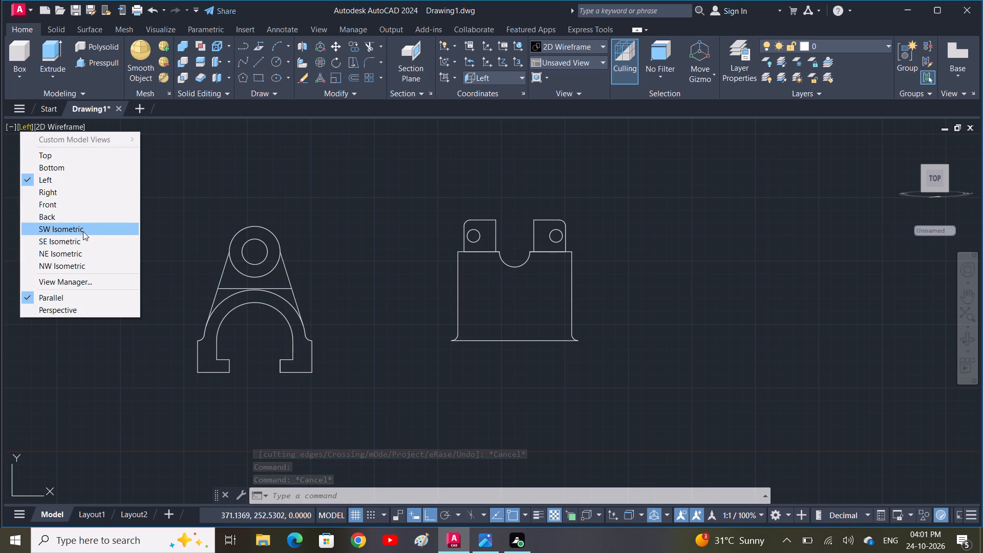
{"action": "left_click", "coordinate": [83, 228]}
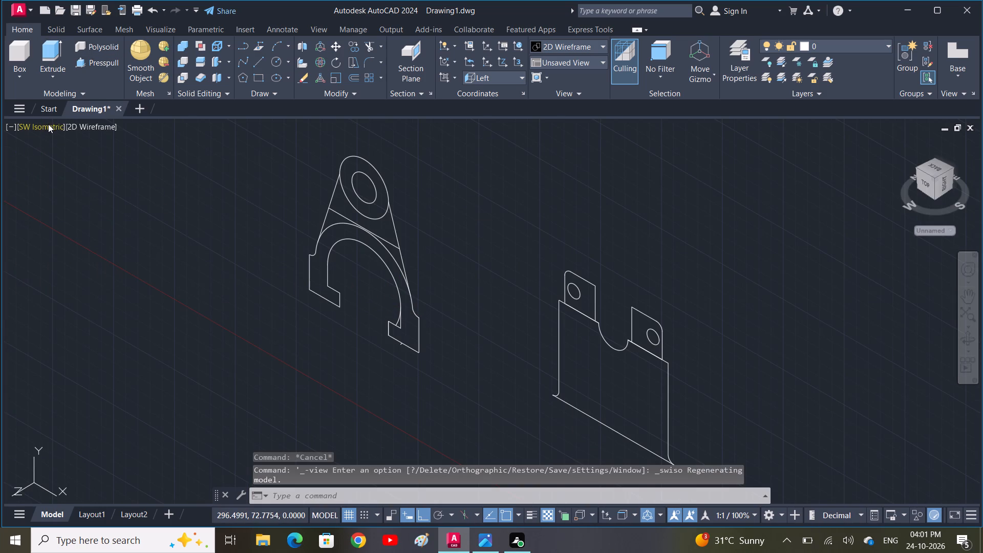
{"action": "left_click", "coordinate": [48, 123]}
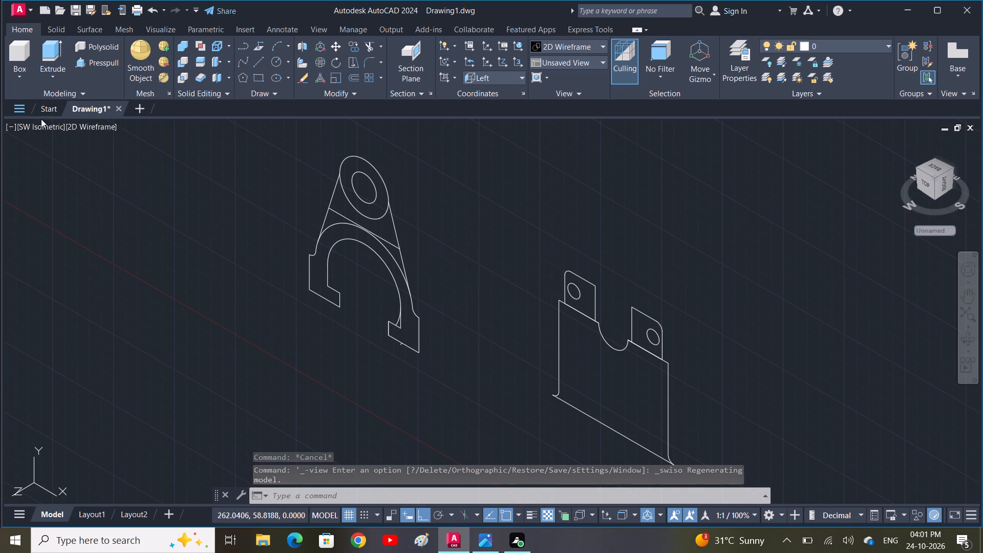
{"action": "left_click", "coordinate": [51, 127]}
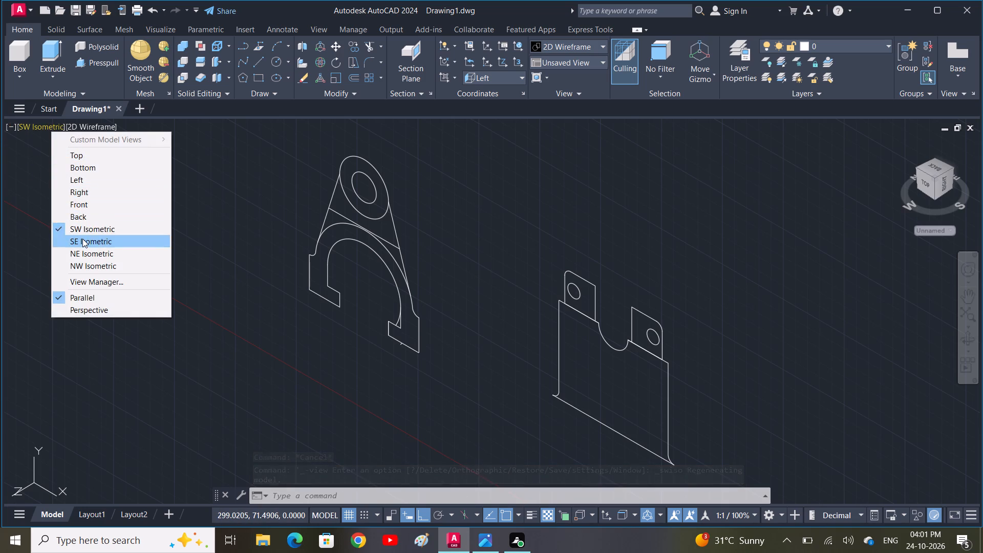
{"action": "left_click", "coordinate": [82, 239]}
{"action": "scroll", "coordinate": [439, 404], "scroll_direction": "down", "scroll_amount": 1}
{"action": "middle_click_drag", "start_coordinate": [483, 397], "coordinate": [487, 344]}
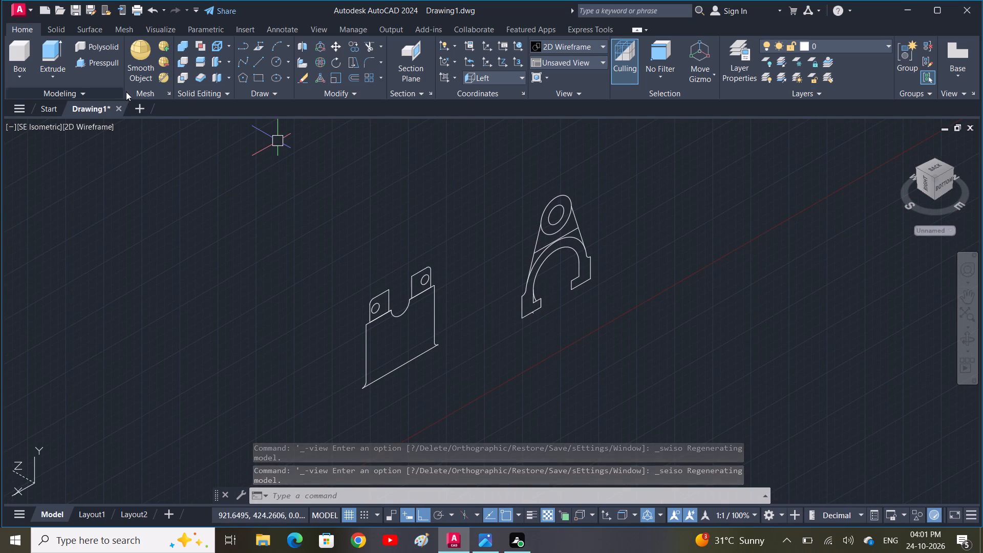
Trim the stray arc segment inside the arch profile's left foot.
{"action": "scroll", "coordinate": [493, 239], "scroll_direction": "up", "scroll_amount": 3}
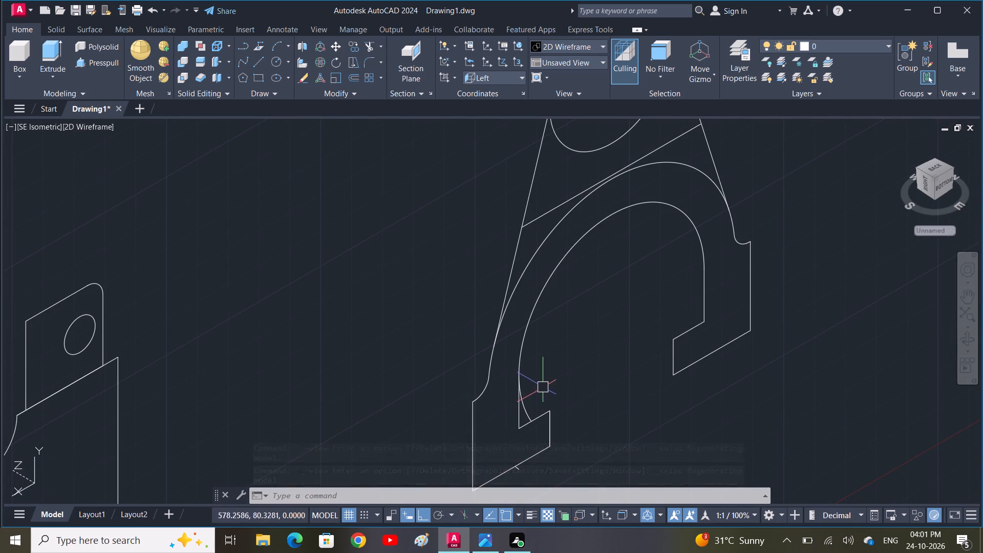
{"action": "key", "text": "Escape"}
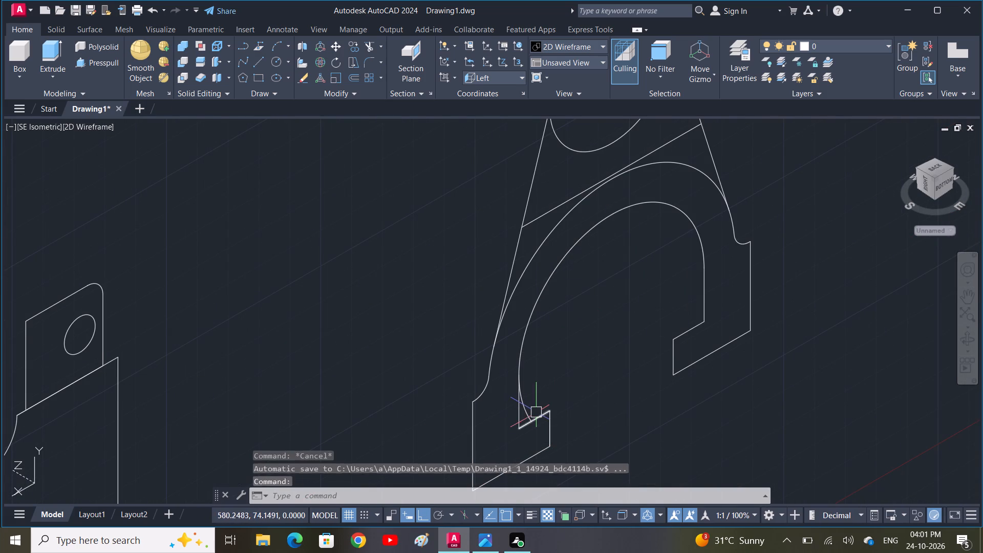
{"action": "type", "text": "TR"}
{"action": "key", "text": "space"}
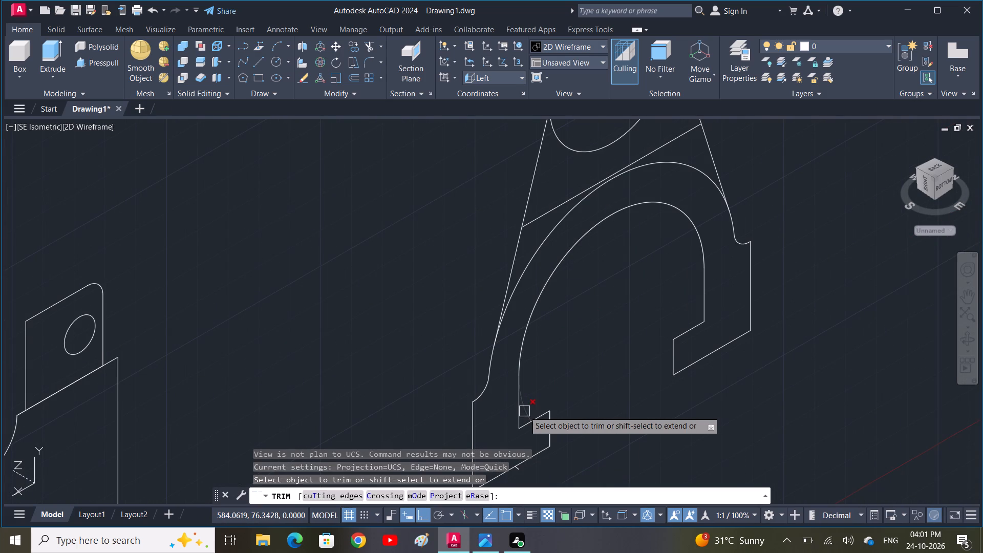
{"action": "left_click", "coordinate": [524, 411]}
{"action": "scroll", "coordinate": [532, 382], "scroll_direction": "down", "scroll_amount": 1}
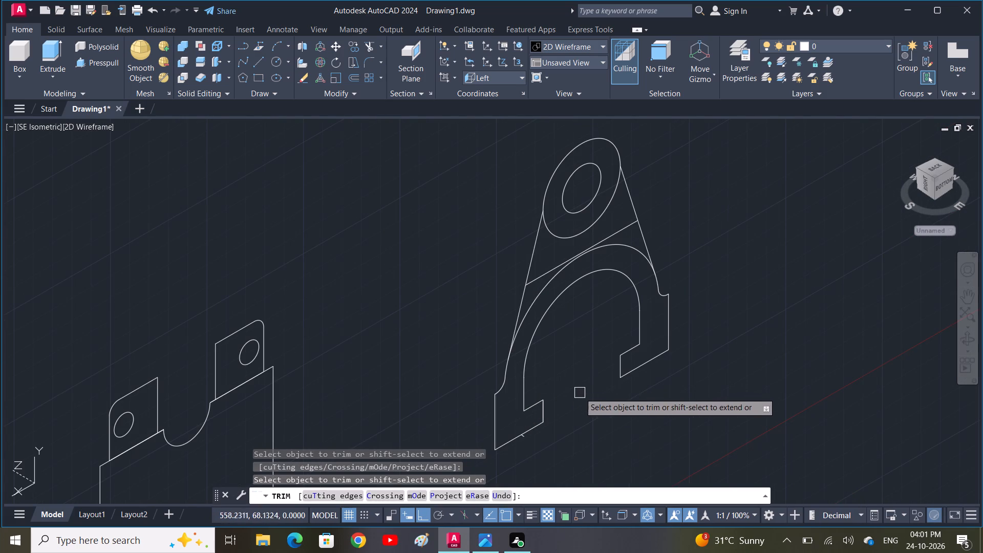
{"action": "key", "text": "Escape"}
Erase the leftover arc stub at the bottom edge of the arch profile's left foot.
{"action": "scroll", "coordinate": [533, 435], "scroll_direction": "up", "scroll_amount": 2}
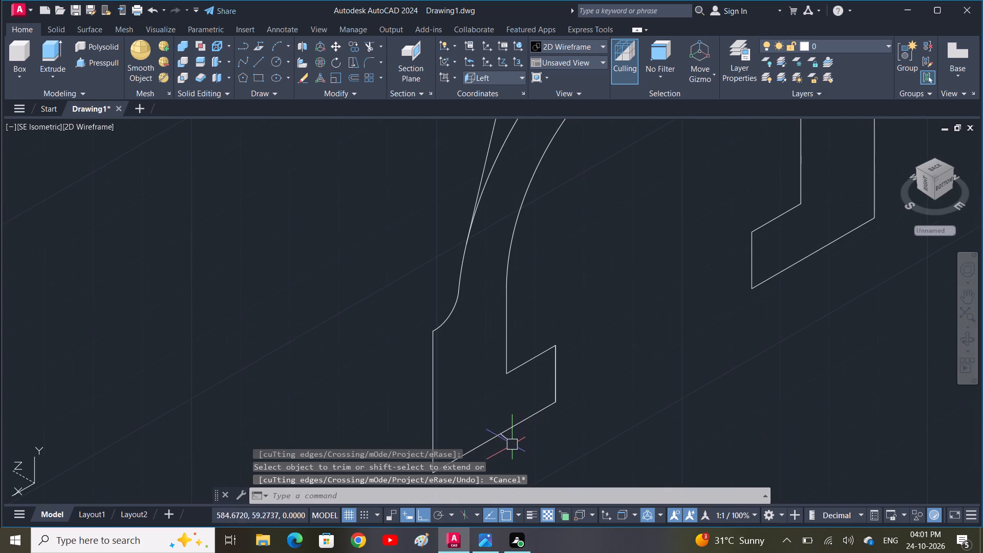
{"action": "left_click", "coordinate": [510, 443]}
{"action": "key", "text": "Delete"}
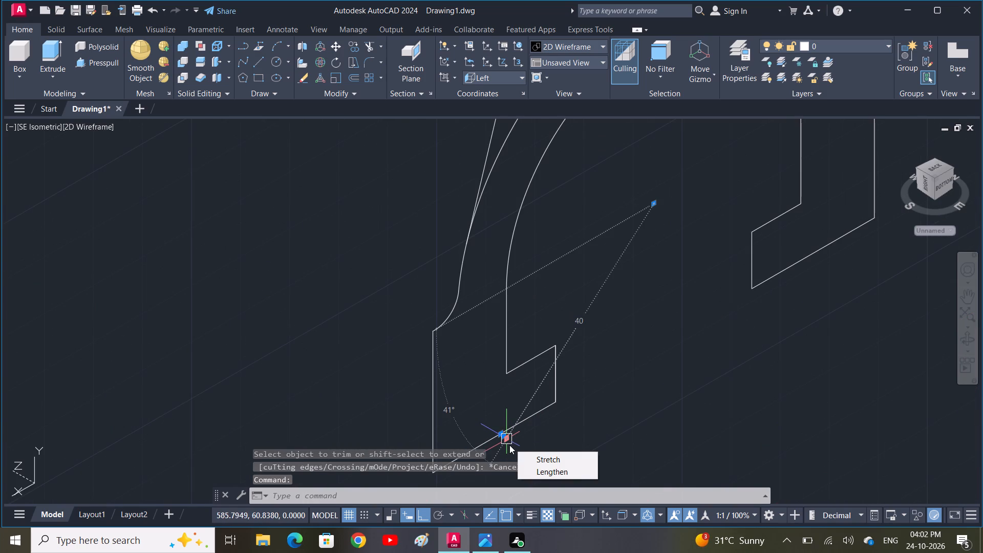
{"action": "key", "text": "Delete"}
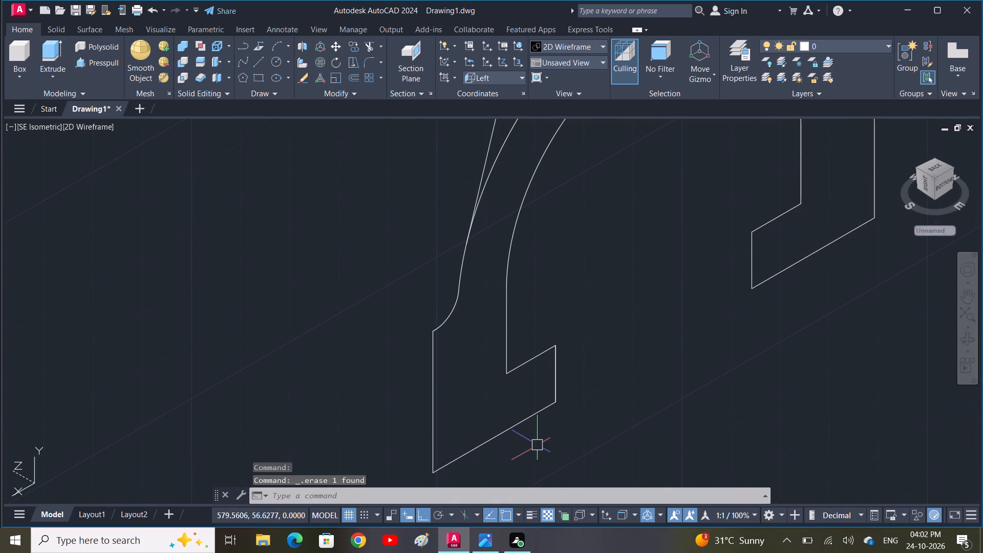
{"action": "scroll", "coordinate": [543, 418], "scroll_direction": "down", "scroll_amount": 2}
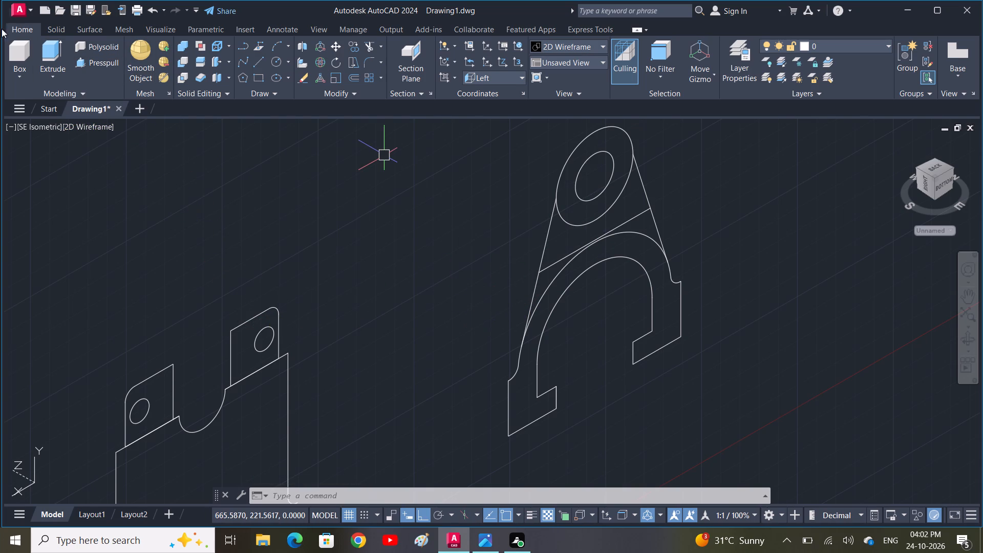
Presspull the main upright plate profile with the semicircular notch to a thickness of 15.
{"action": "left_click", "coordinate": [113, 61]}
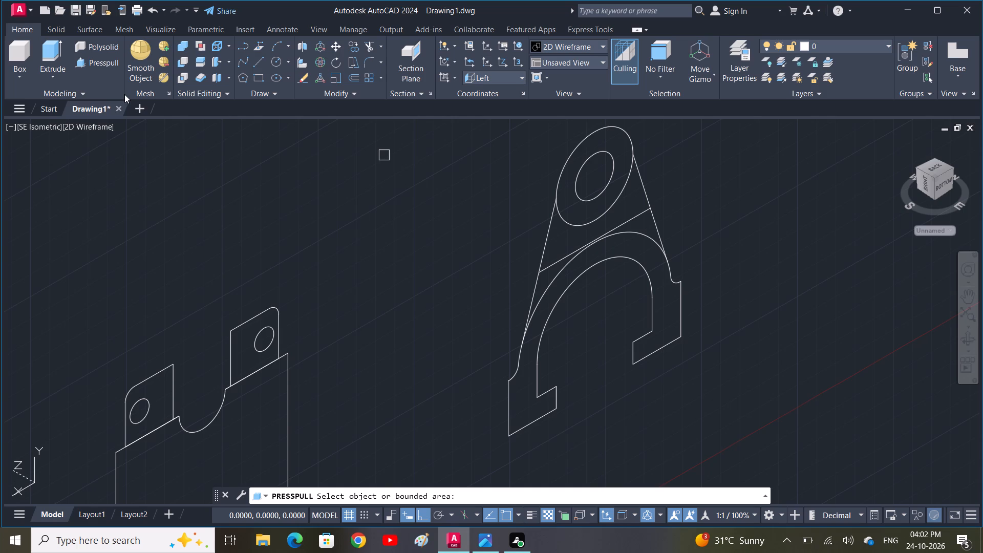
{"action": "middle_click_drag", "start_coordinate": [484, 325], "coordinate": [541, 253]}
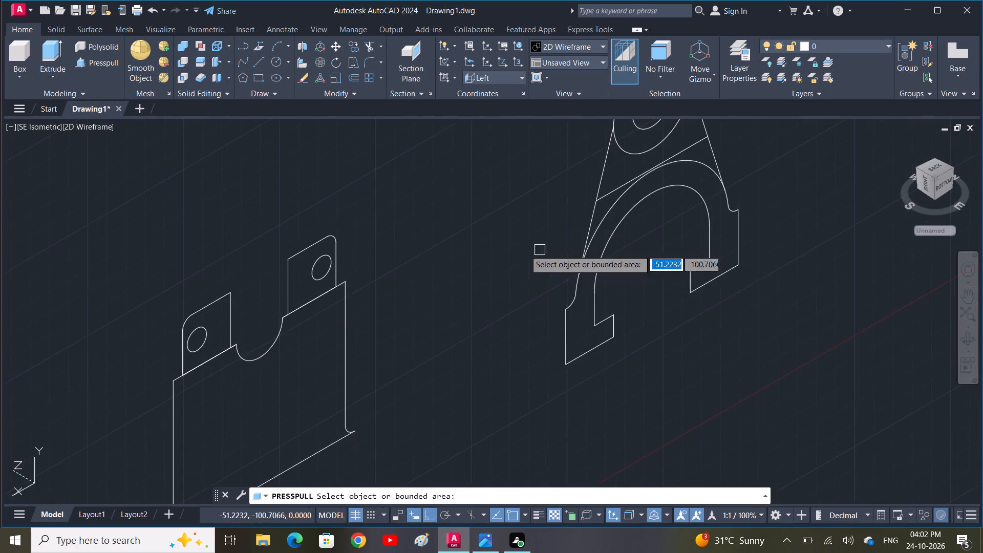
{"action": "scroll", "coordinate": [503, 258], "scroll_direction": "down", "scroll_amount": 1}
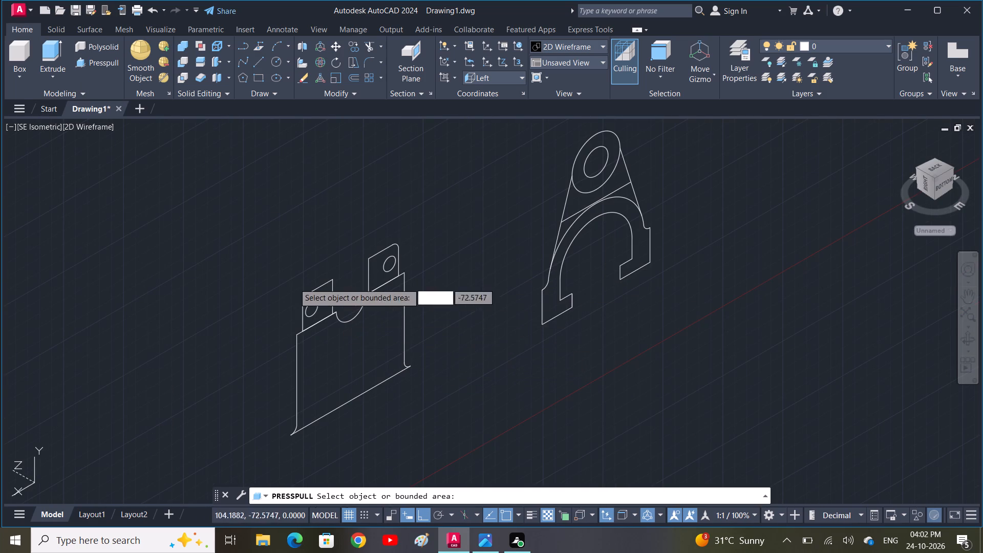
{"action": "left_click", "coordinate": [103, 59]}
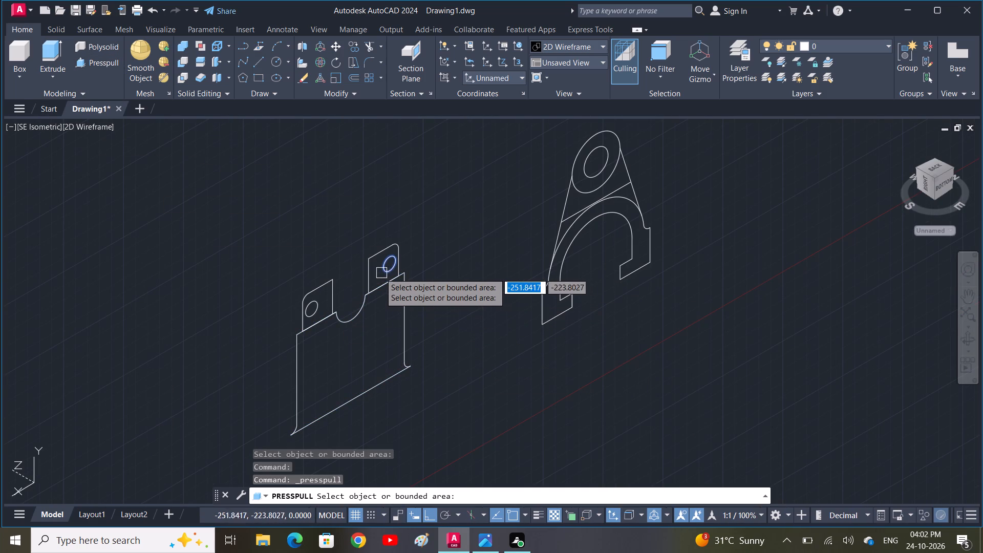
{"action": "left_click", "coordinate": [394, 314]}
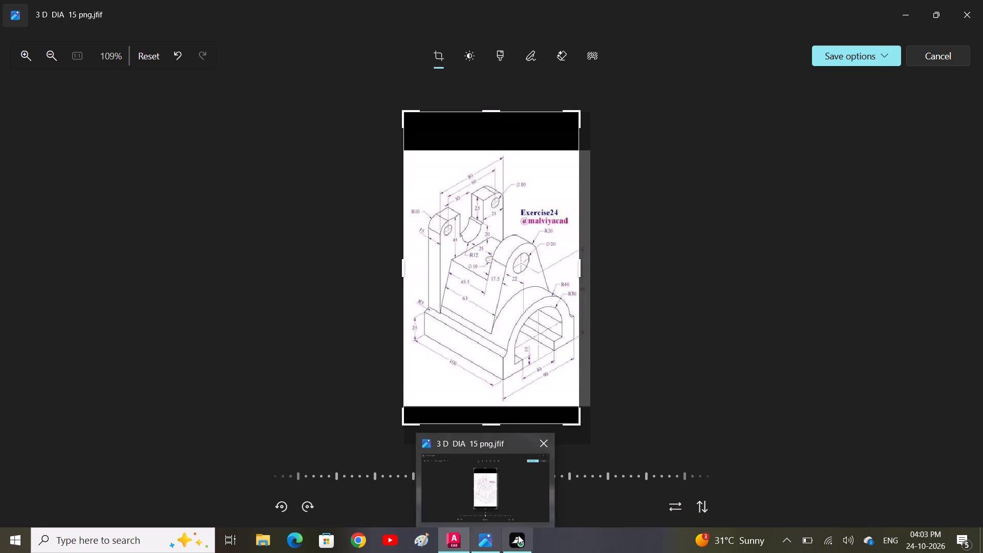
{"action": "left_click", "coordinate": [806, 539]}
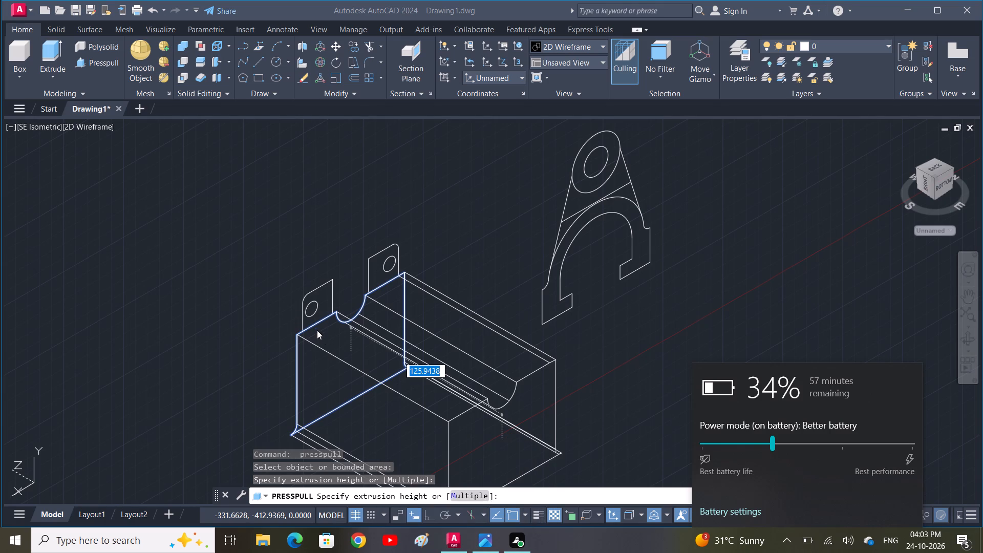
{"action": "left_click", "coordinate": [501, 274]}
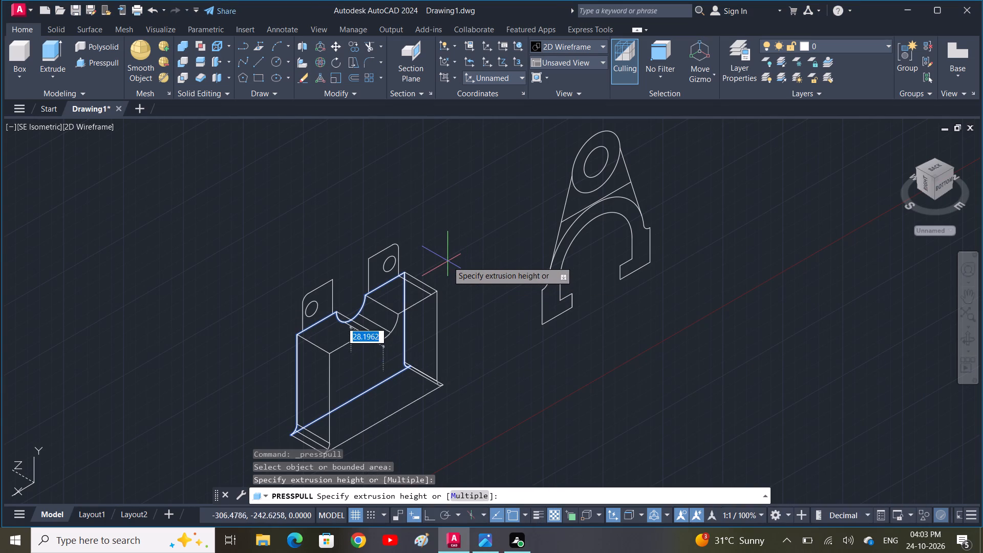
{"action": "type", "text": "15"}
{"action": "key", "text": "Return"}
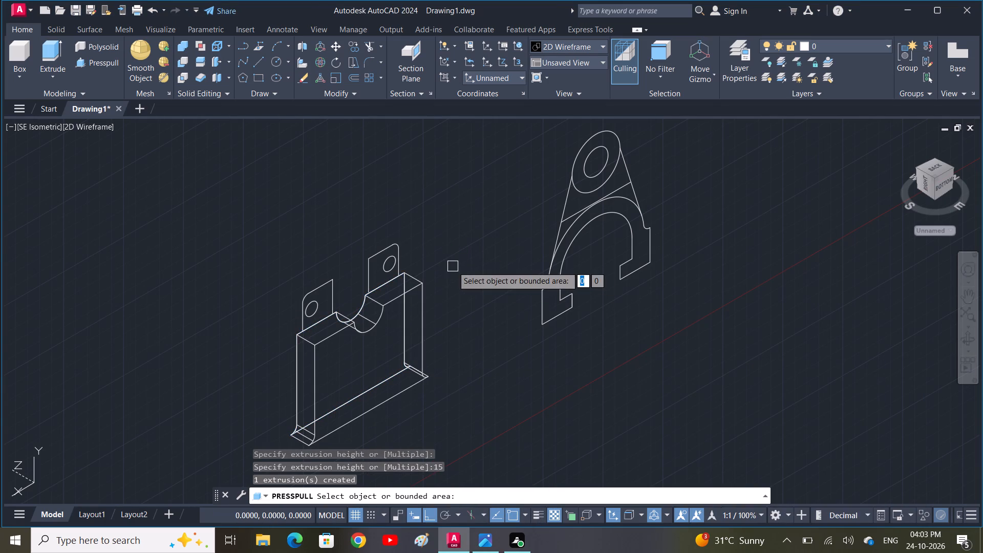
Presspull the first holed lug on top of the upright plate, on the side with the visible rounded corner, by 15.
{"action": "left_click", "coordinate": [326, 292]}
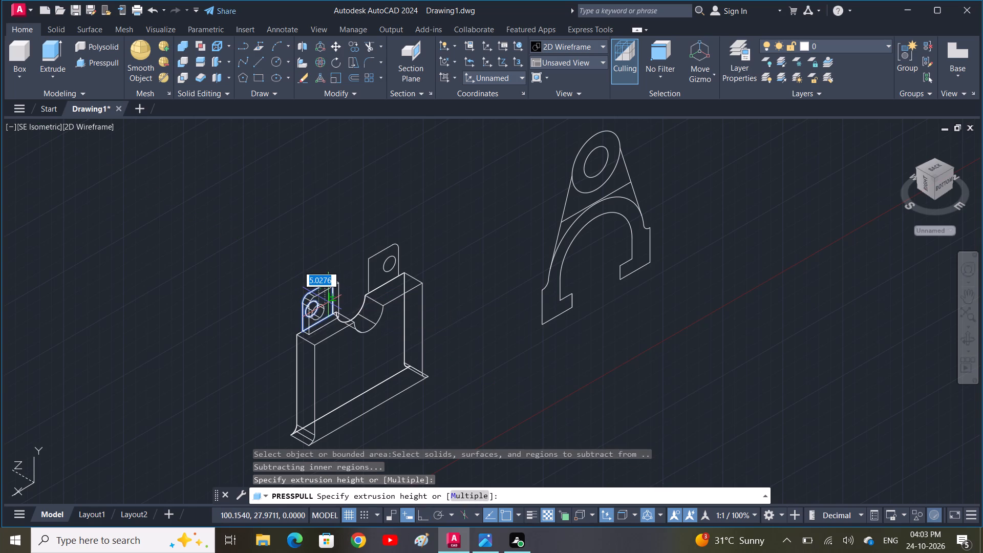
{"action": "key", "text": "1"}
{"action": "key", "text": "5"}
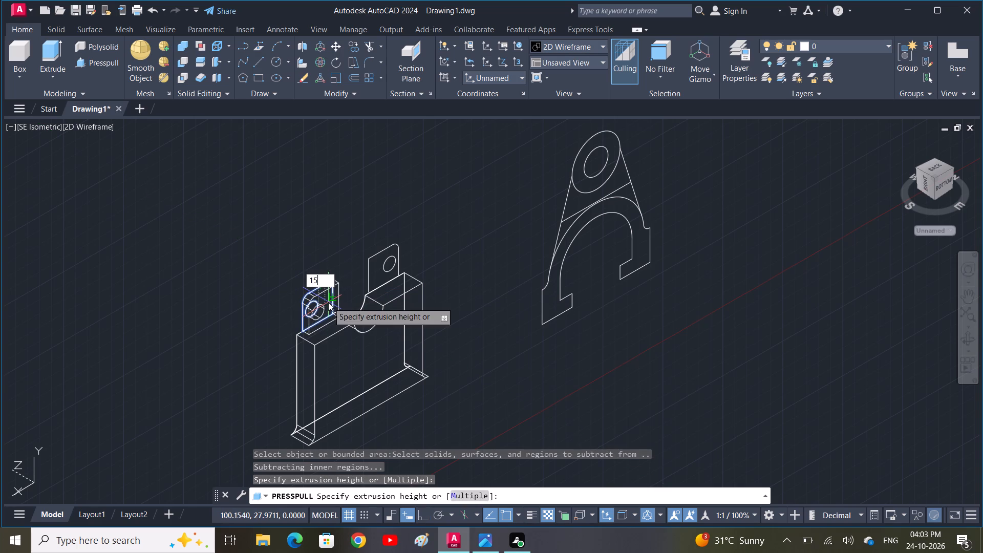
{"action": "key", "text": "Return"}
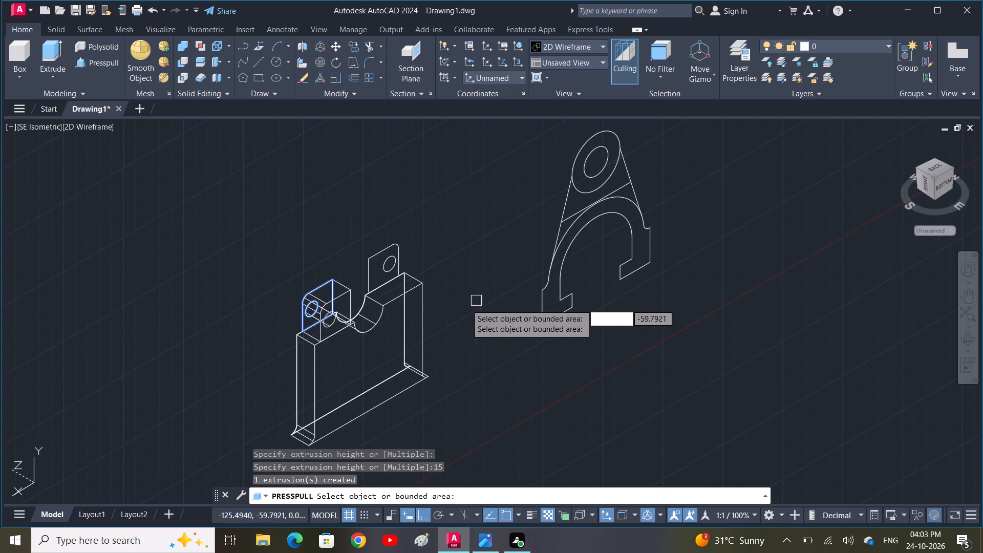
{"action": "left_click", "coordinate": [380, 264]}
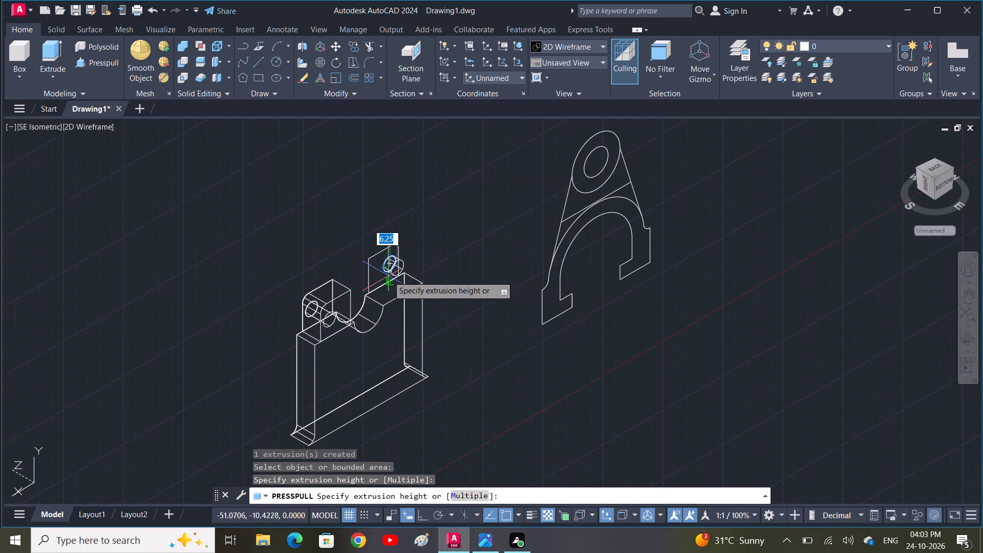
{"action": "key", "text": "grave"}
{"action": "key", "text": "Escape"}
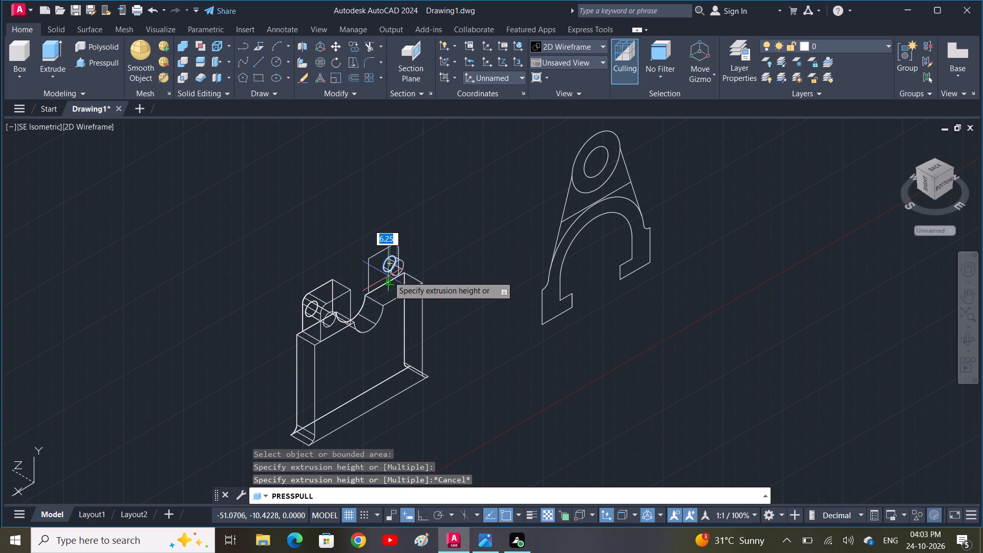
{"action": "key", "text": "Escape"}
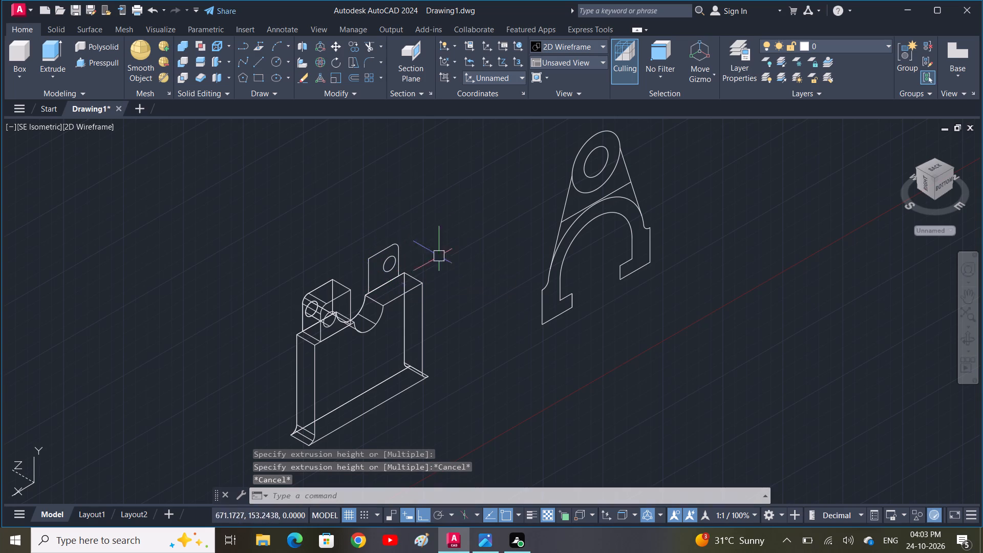
Presspull the second holed lug across the notch by 15, keeping its circular hole open.
{"action": "key", "text": "space"}
{"action": "left_click", "coordinate": [374, 278]}
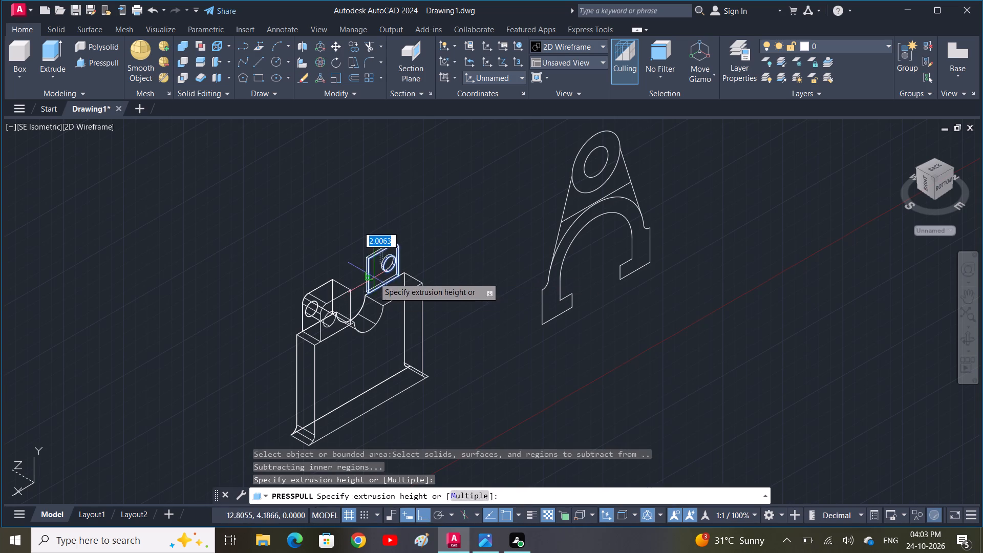
{"action": "key", "text": "1"}
{"action": "key", "text": "5"}
{"action": "key", "text": "space"}
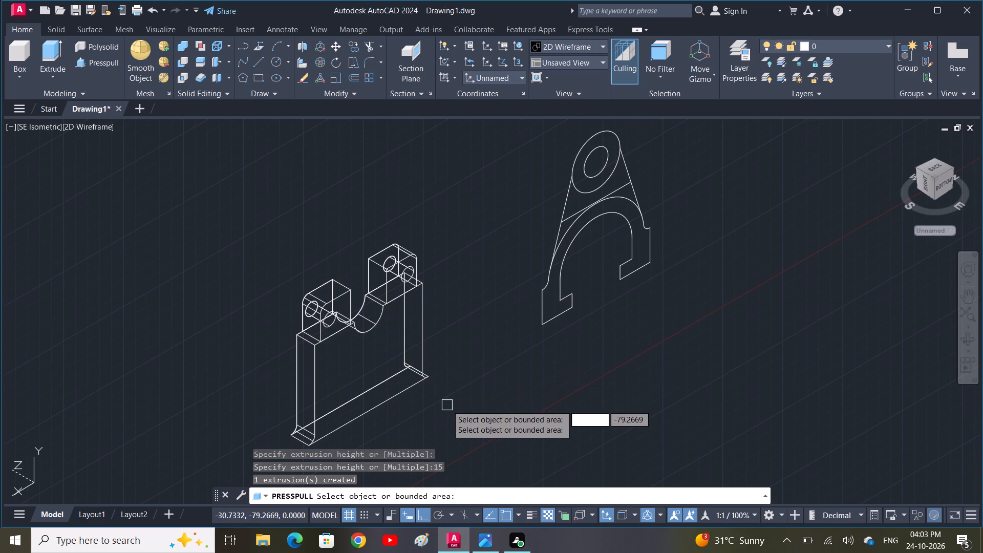
Presspull the arch profile with its two feet by 100 toward the back to form the base.
{"action": "middle_click_drag", "start_coordinate": [447, 403], "coordinate": [447, 397]}
{"action": "scroll", "coordinate": [604, 327], "scroll_direction": "down", "scroll_amount": 1}
{"action": "middle_click_drag", "start_coordinate": [605, 328], "coordinate": [655, 415]}
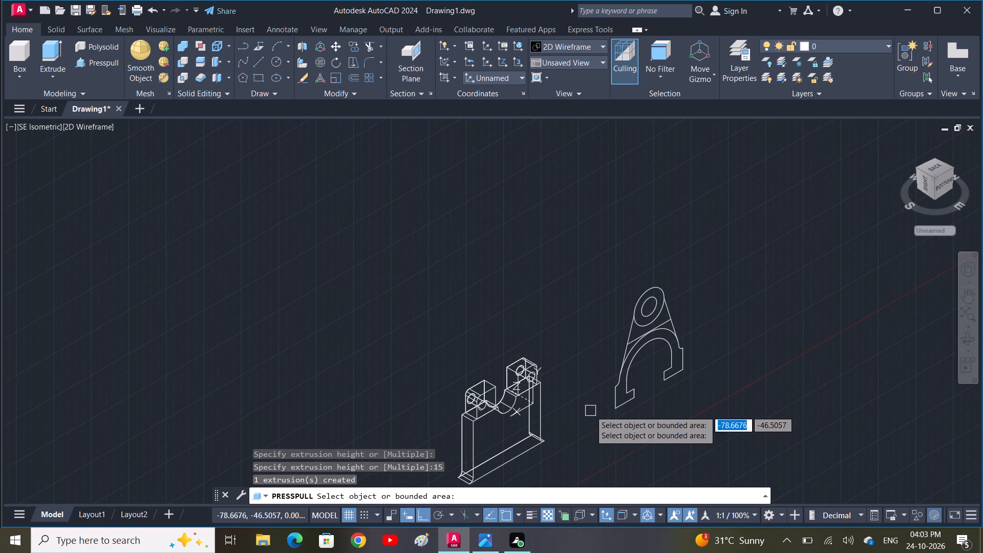
{"action": "scroll", "coordinate": [610, 407], "scroll_direction": "up", "scroll_amount": 1}
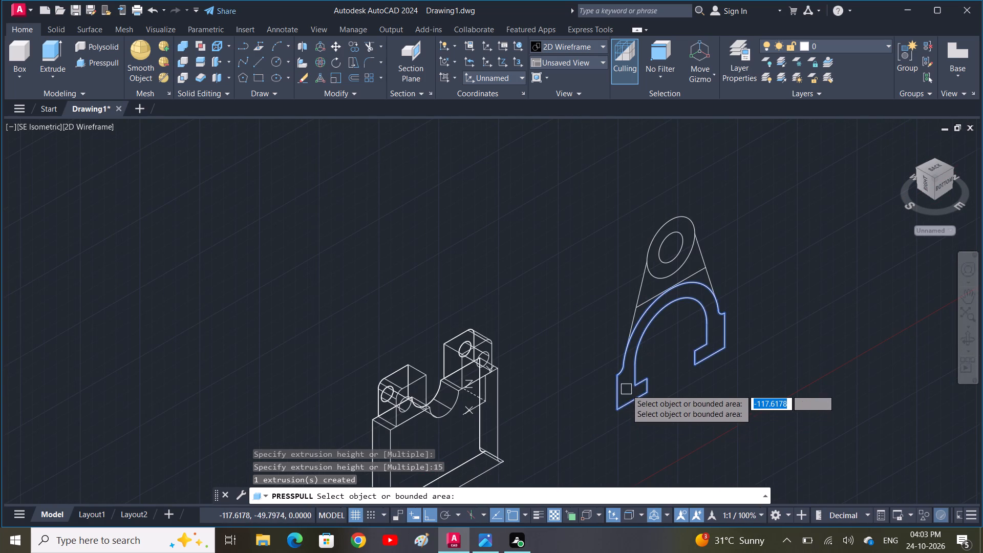
{"action": "left_click", "coordinate": [626, 389]}
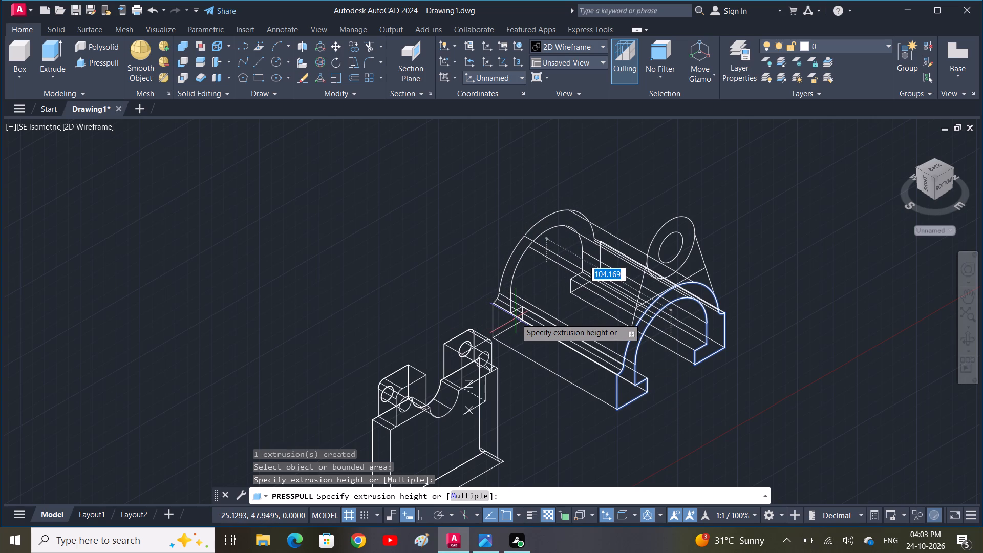
{"action": "key", "text": "1"}
{"action": "type", "text": "00"}
{"action": "key", "text": "space"}
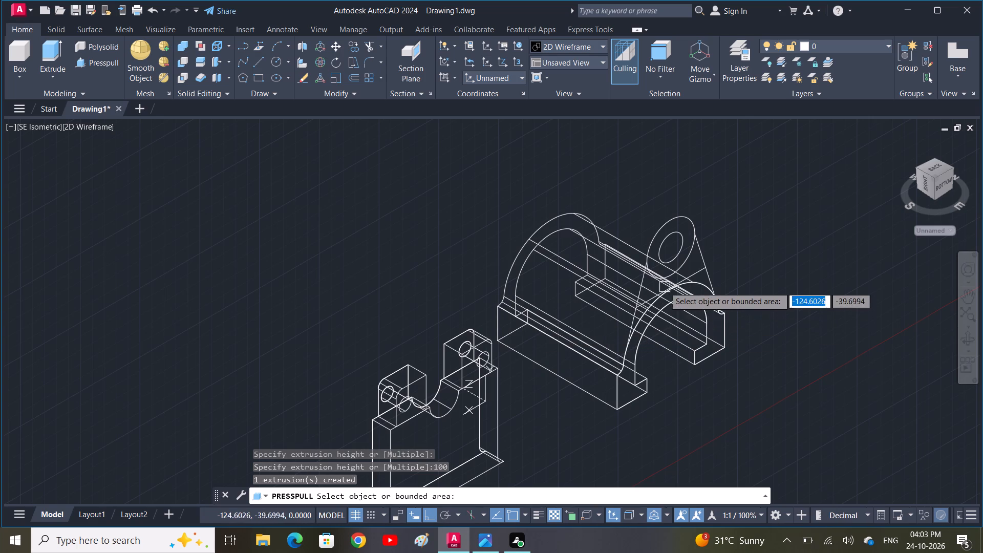
Presspull the tapered area between the arch's outer arc and the straight line above it by 63 along the base.
{"action": "left_click", "coordinate": [642, 316]}
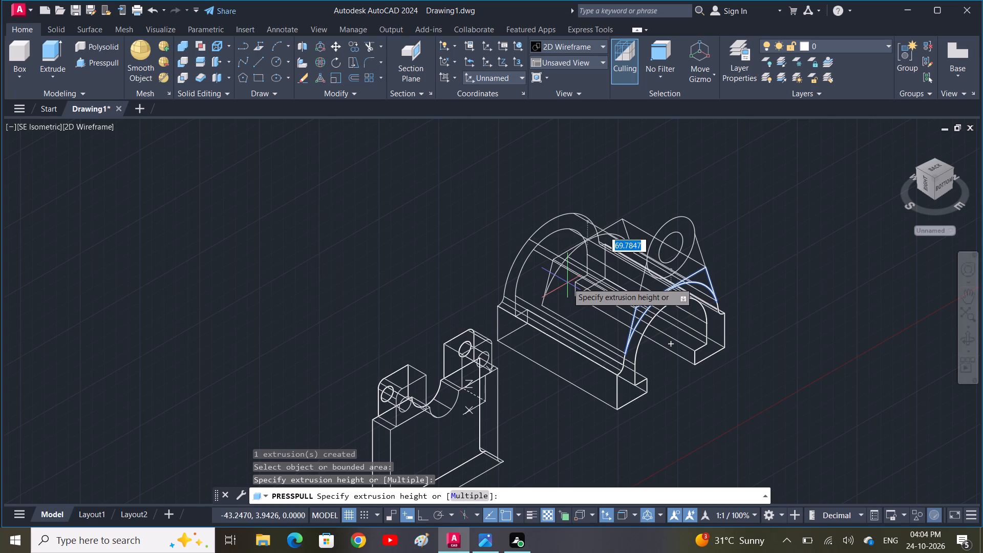
{"action": "key", "text": "6"}
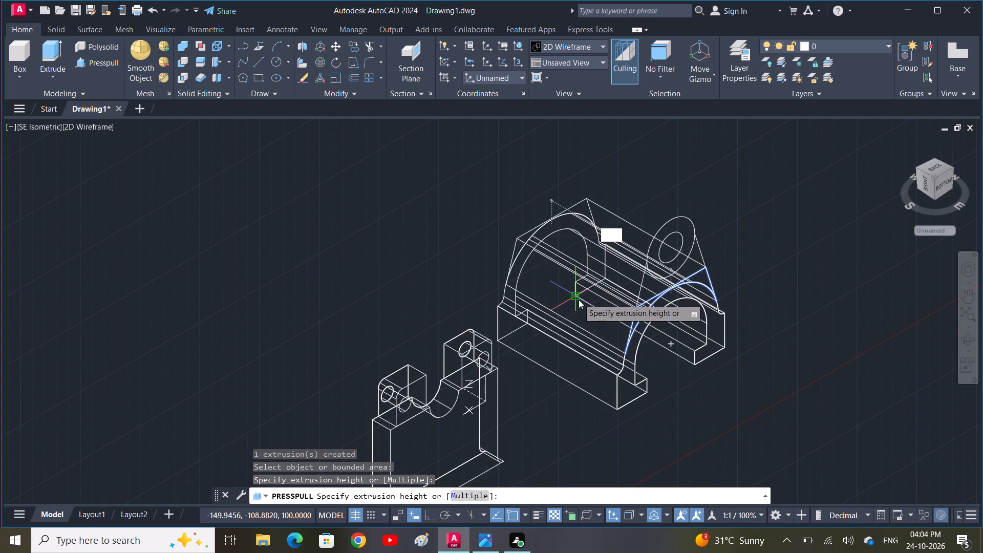
{"action": "type", "text": "3"}
{"action": "key", "text": "space"}
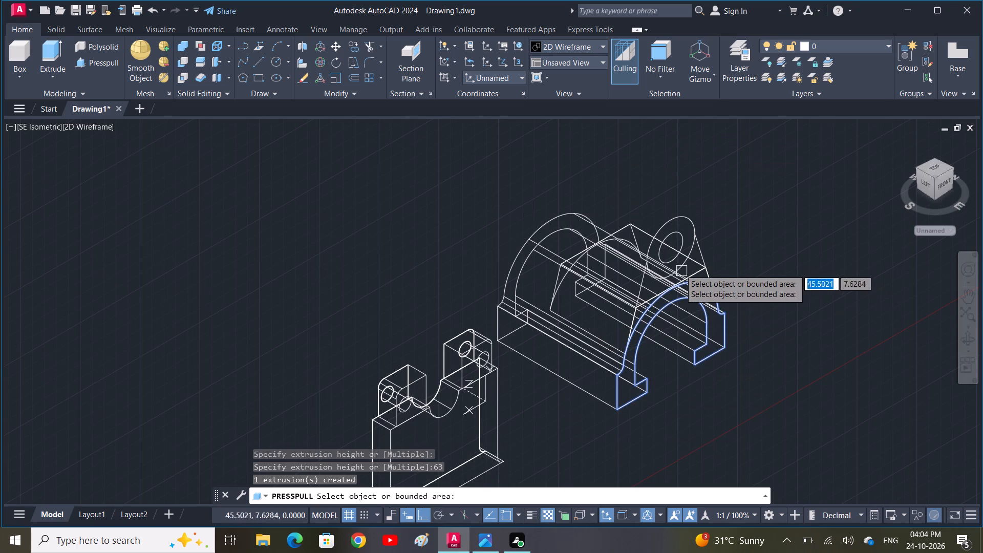
{"action": "left_click", "coordinate": [643, 292]}
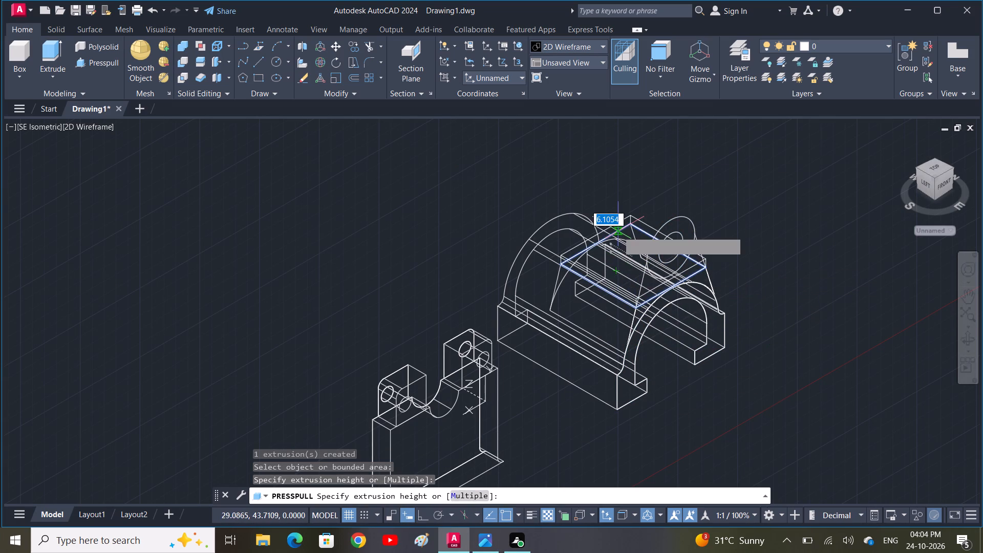
{"action": "key", "text": "Escape"}
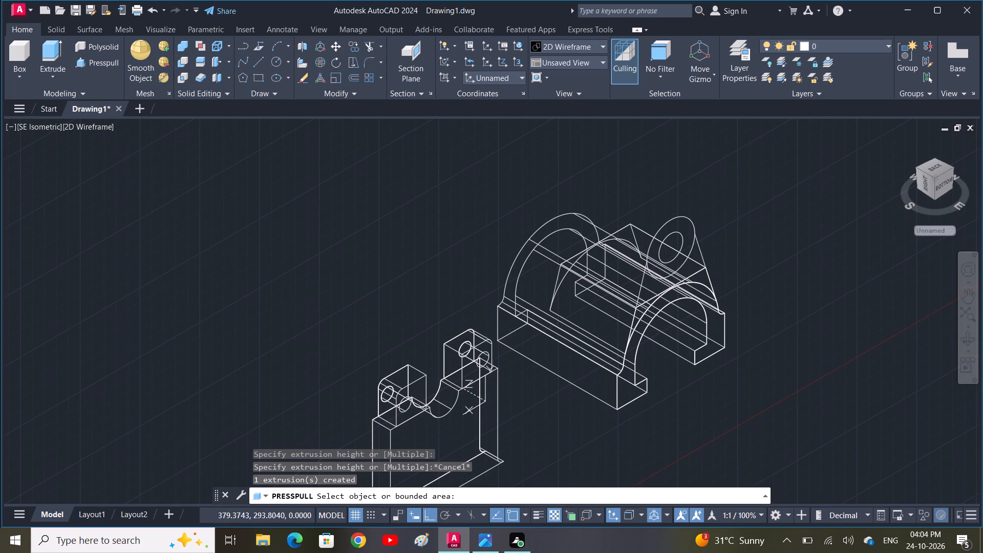
Set the viewport's visual style to Shades of Gray.
{"action": "left_click", "coordinate": [569, 45]}
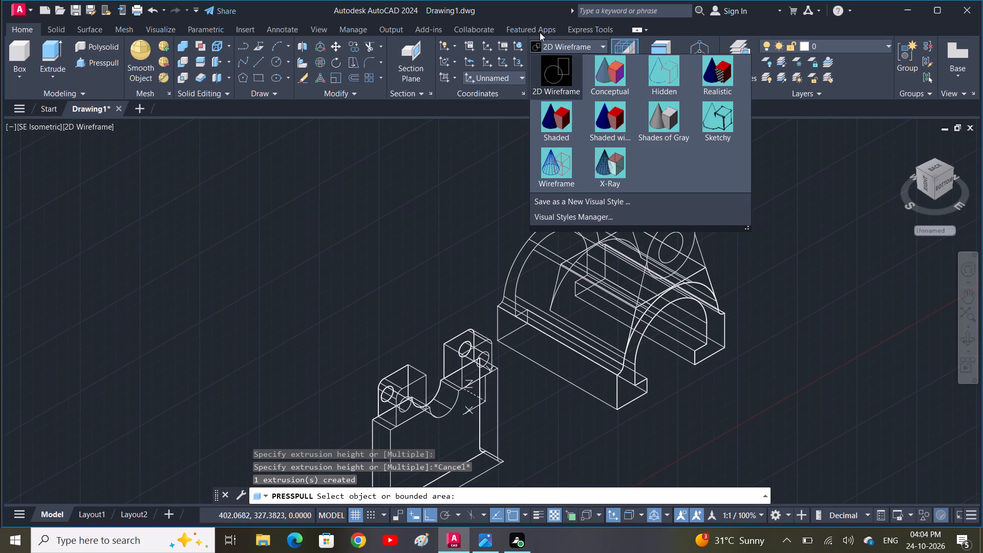
{"action": "left_click", "coordinate": [669, 122]}
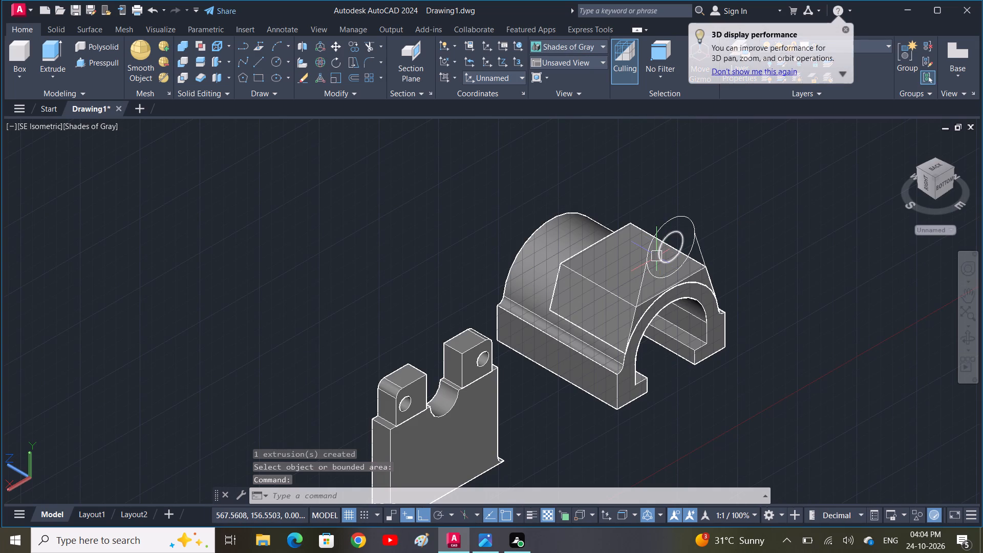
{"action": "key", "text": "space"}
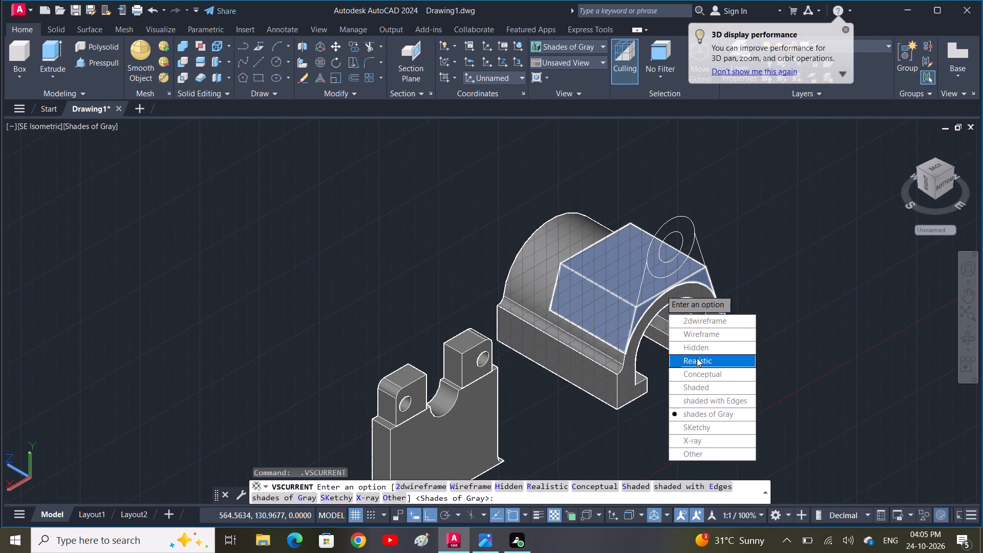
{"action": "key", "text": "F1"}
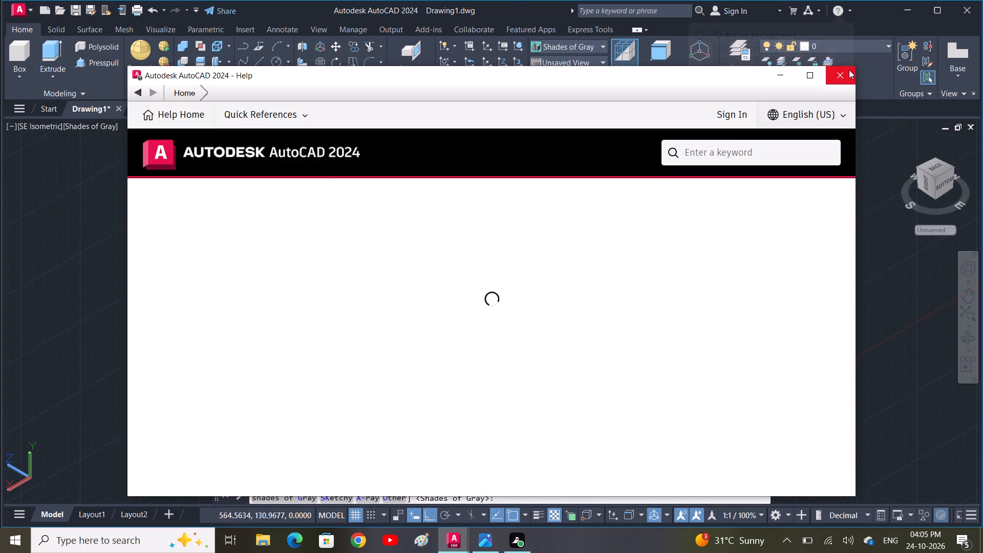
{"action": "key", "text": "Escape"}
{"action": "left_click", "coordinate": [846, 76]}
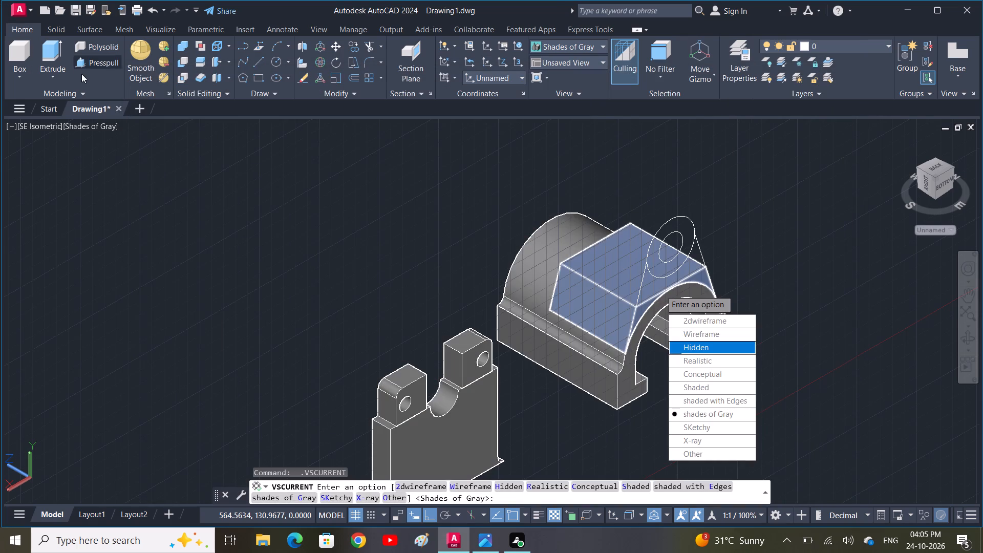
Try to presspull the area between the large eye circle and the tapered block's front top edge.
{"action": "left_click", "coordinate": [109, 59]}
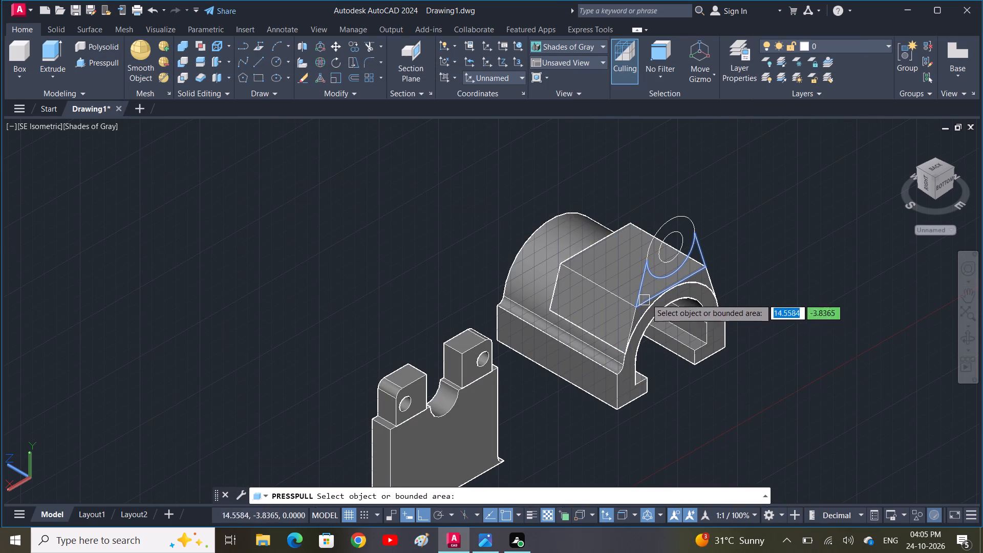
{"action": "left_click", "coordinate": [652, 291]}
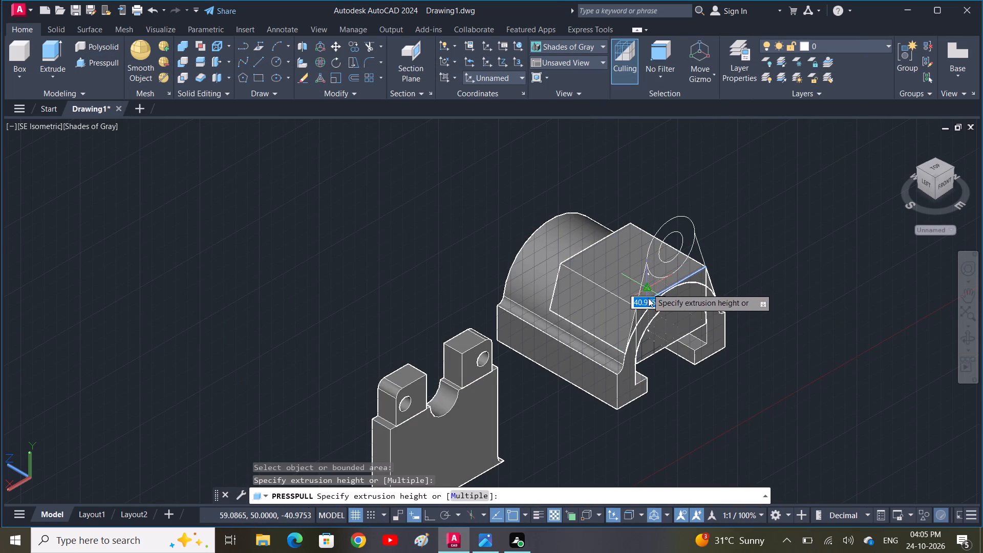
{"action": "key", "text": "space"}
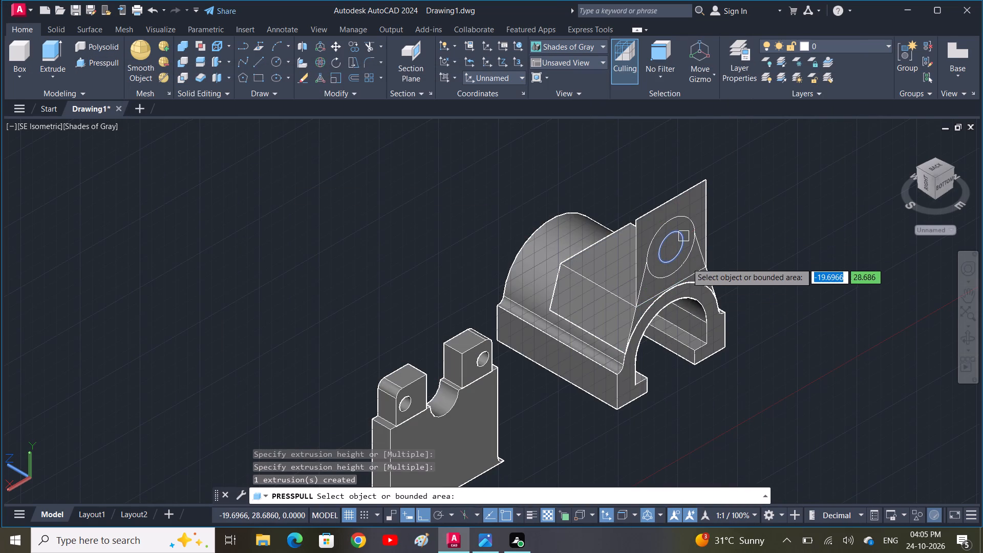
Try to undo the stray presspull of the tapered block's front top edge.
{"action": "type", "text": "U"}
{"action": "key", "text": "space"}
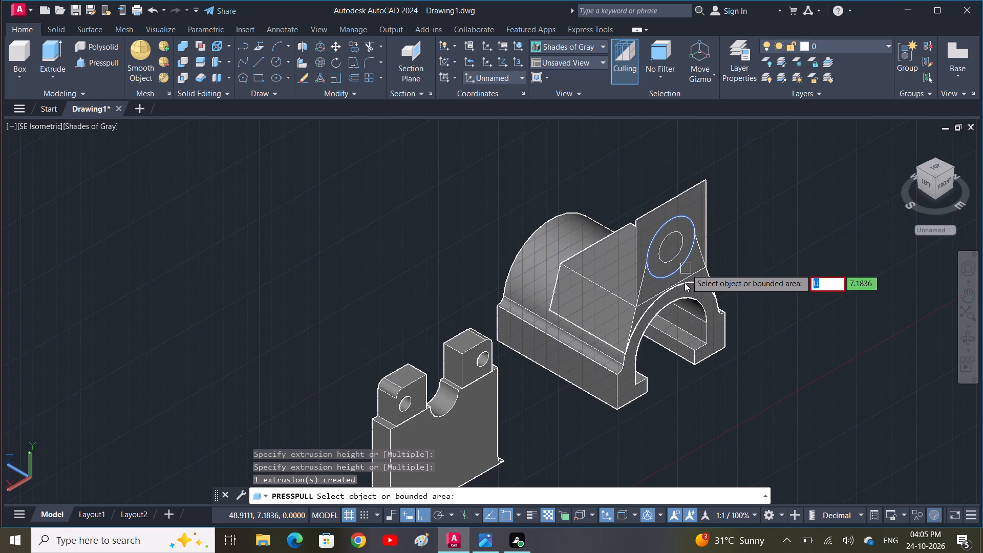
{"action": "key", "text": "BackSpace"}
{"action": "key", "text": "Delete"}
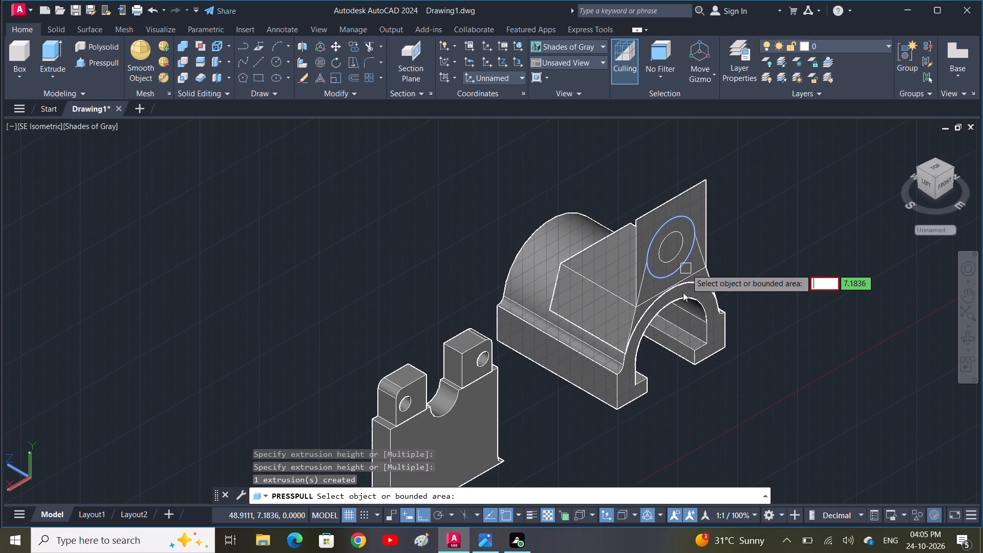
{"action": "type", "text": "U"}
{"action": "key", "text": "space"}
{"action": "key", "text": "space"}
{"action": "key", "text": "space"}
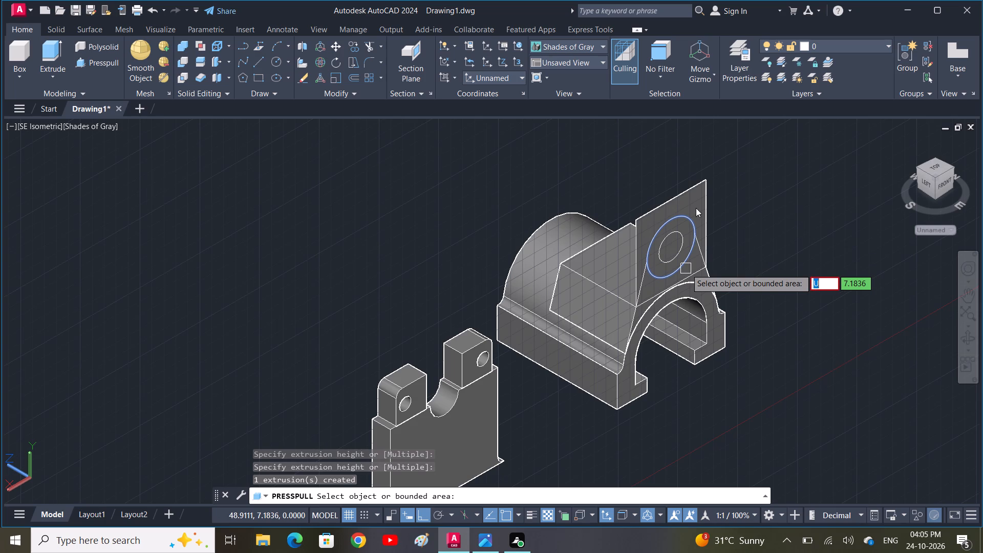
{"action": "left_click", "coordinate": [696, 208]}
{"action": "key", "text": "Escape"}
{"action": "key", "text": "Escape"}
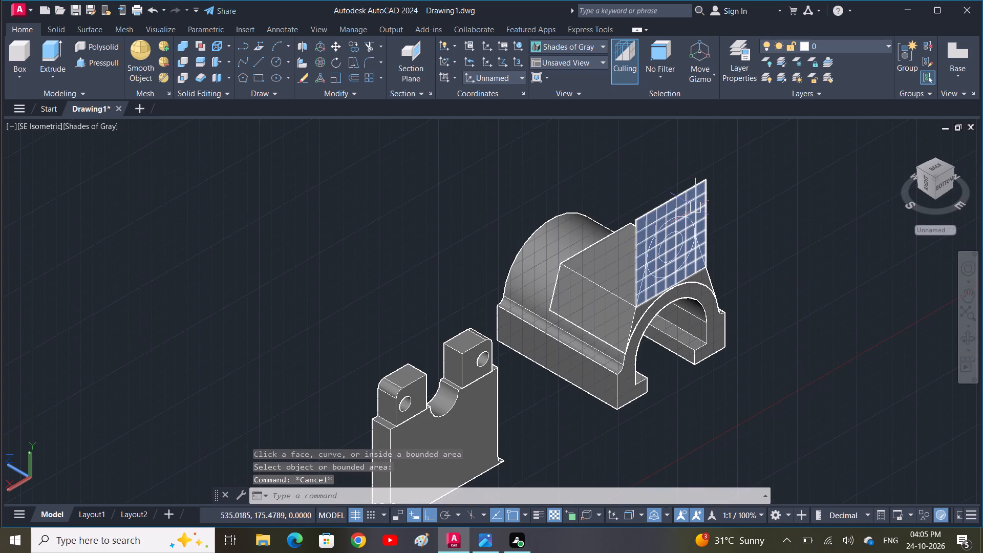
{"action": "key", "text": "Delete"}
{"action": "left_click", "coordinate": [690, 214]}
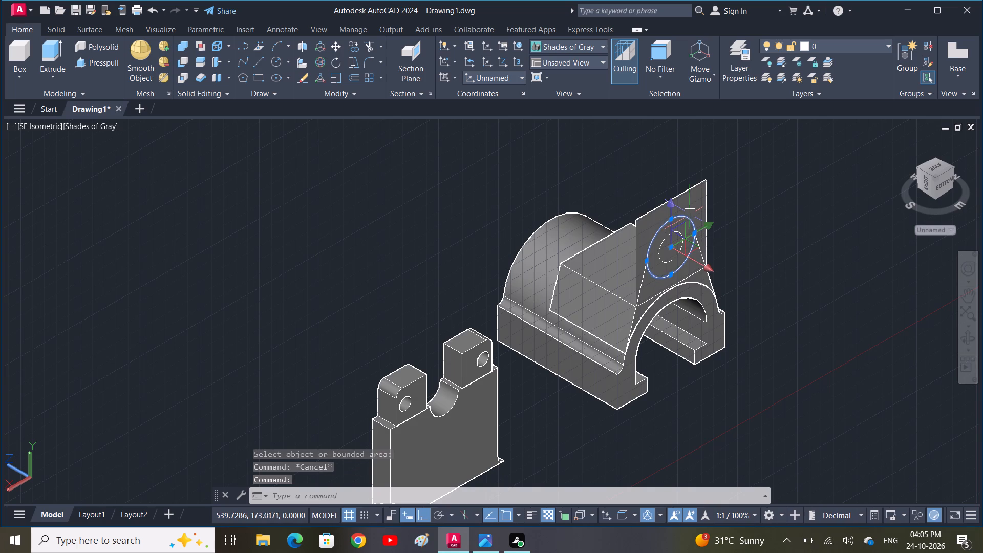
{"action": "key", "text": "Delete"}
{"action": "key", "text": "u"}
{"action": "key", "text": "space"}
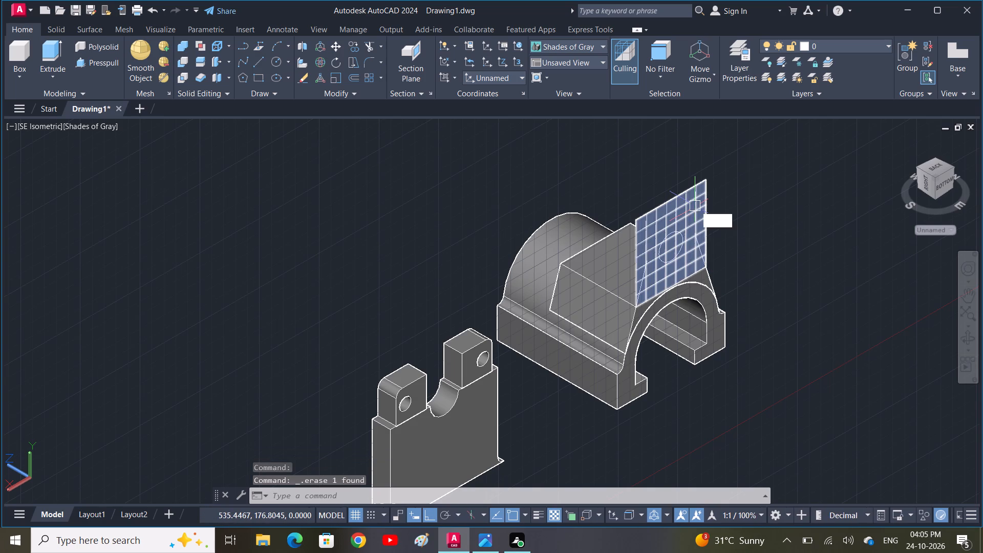
Delete the stray vertical surface standing on the tapered block's front top edge behind the eye circles.
{"action": "left_click", "coordinate": [695, 206]}
{"action": "key", "text": "Delete"}
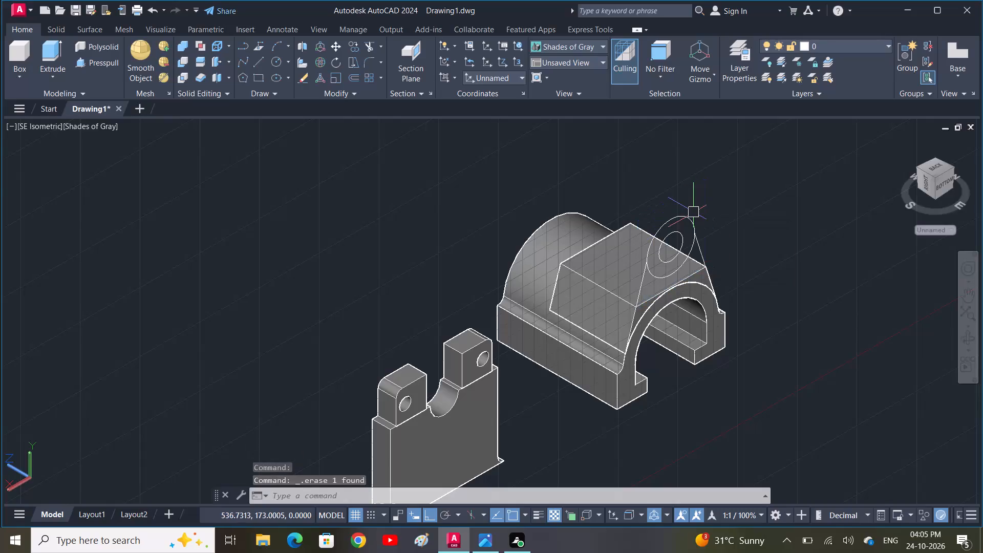
Presspull the area between the large eye circle and the tapered block's front top edge by 17.5 toward the back.
{"action": "left_click", "coordinate": [112, 66]}
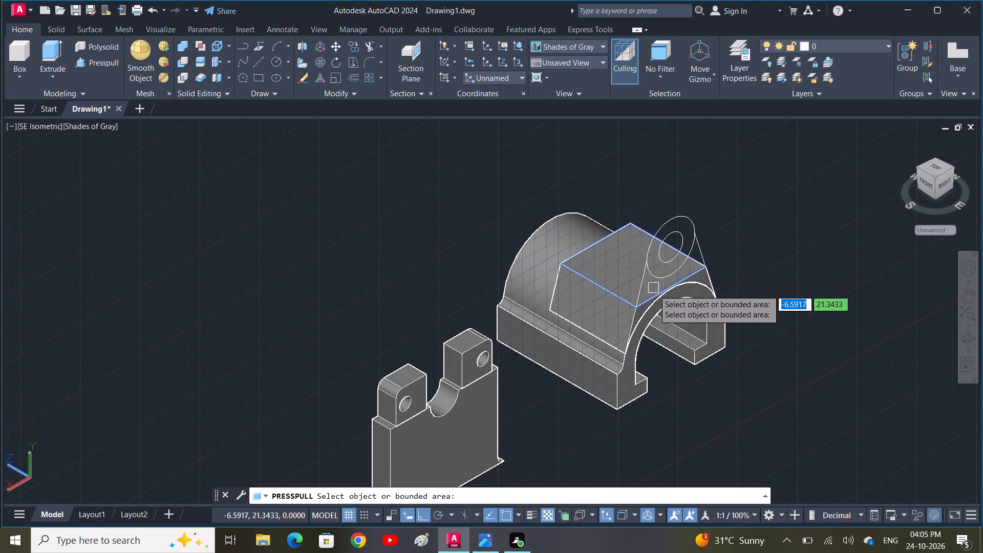
{"action": "left_click", "coordinate": [695, 262]}
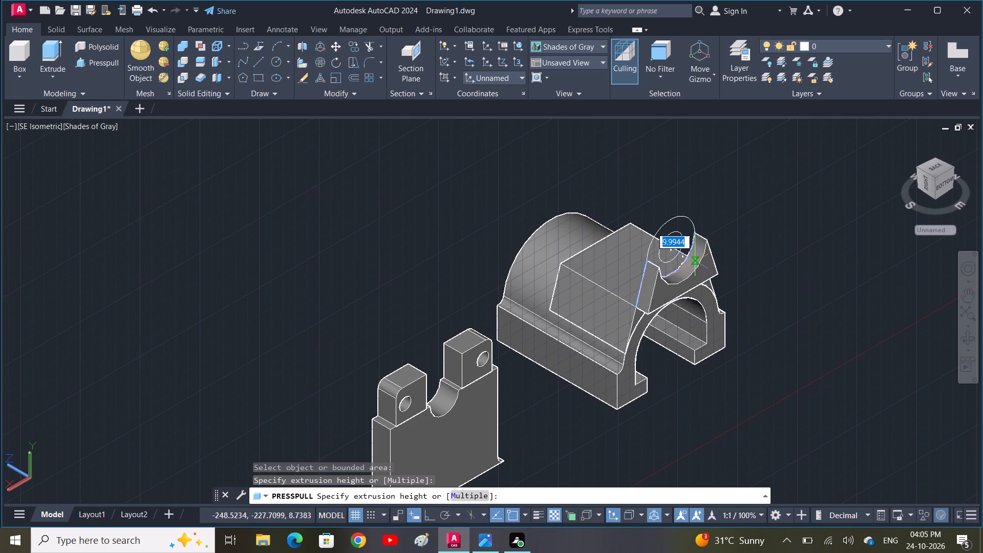
{"action": "type", "text": "17"}
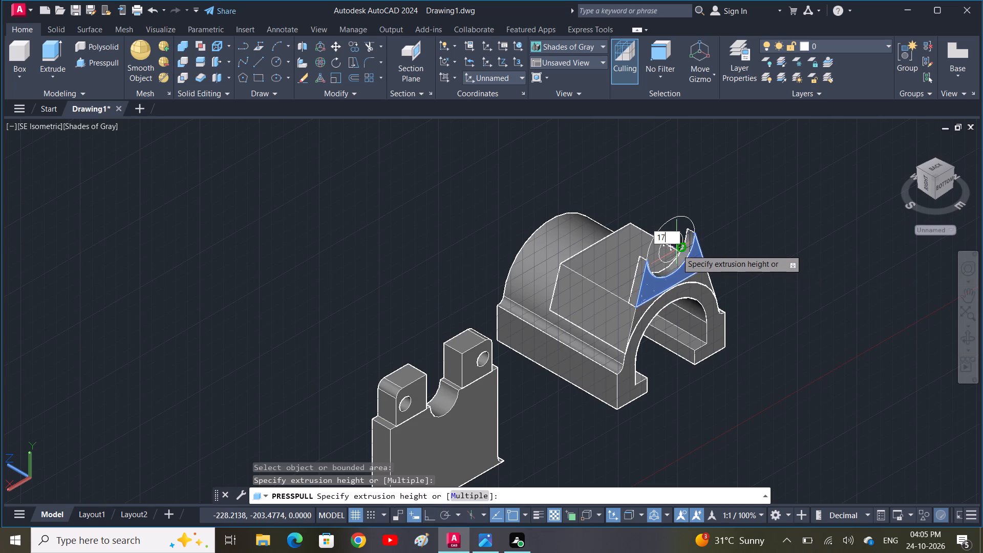
{"action": "key", "text": "period"}
{"action": "type", "text": "5"}
{"action": "key", "text": "space"}
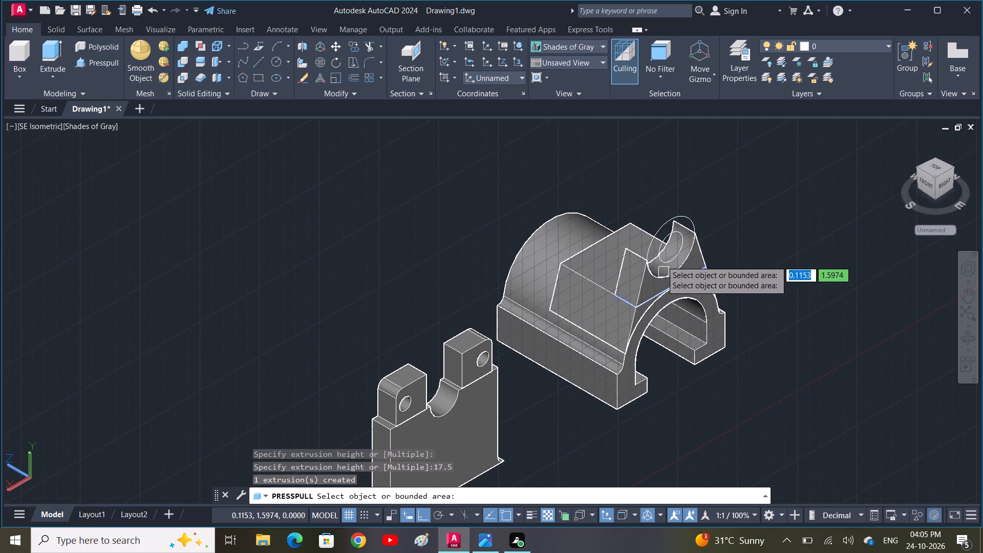
Presspull the large eye circle by 17.5 toward the back to form the round eye boss.
{"action": "left_click", "coordinate": [692, 223]}
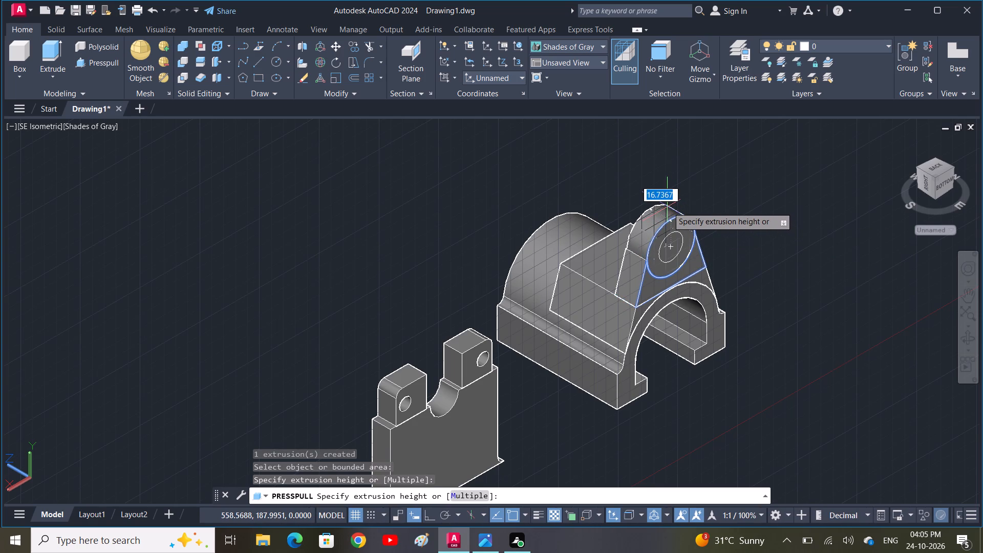
{"action": "type", "text": "17."}
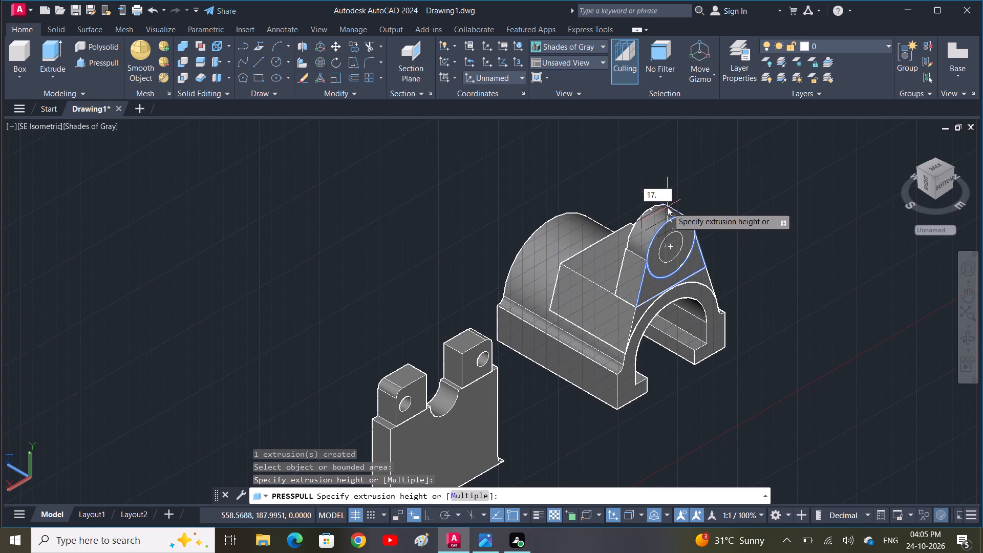
{"action": "type", "text": "5"}
{"action": "key", "text": "space"}
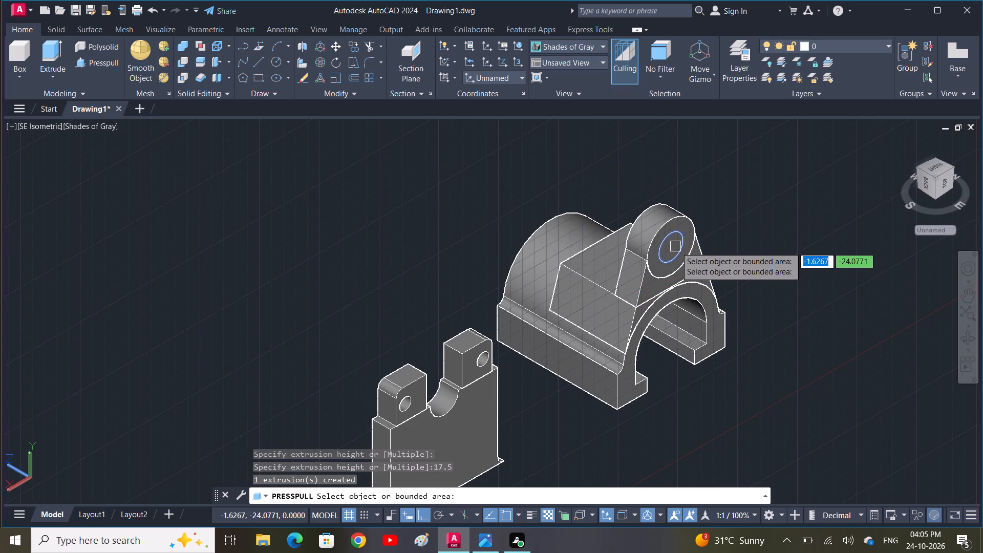
Presspull the small eye circle backward through the boss to cut the eye's through hole.
{"action": "left_click", "coordinate": [674, 250]}
{"action": "left_click", "coordinate": [616, 195]}
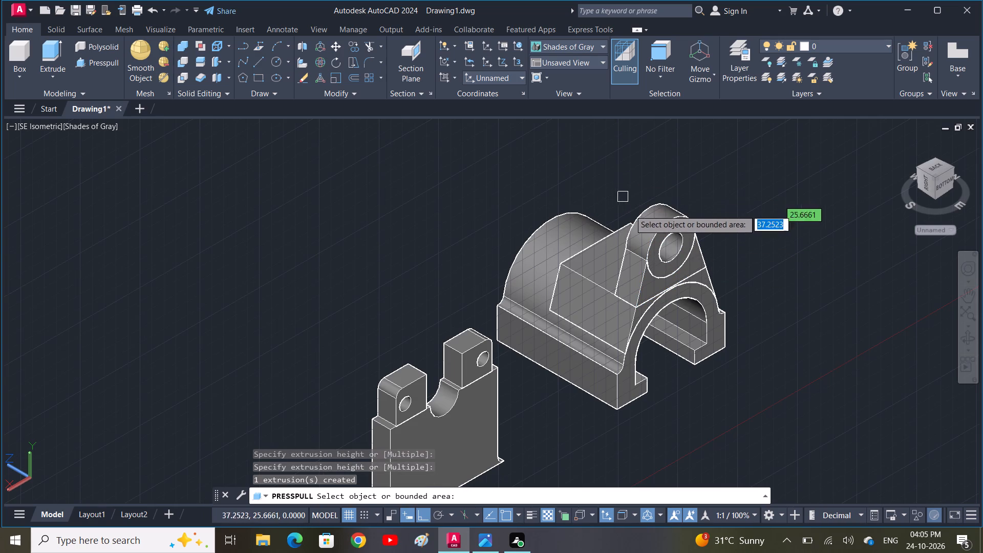
{"action": "middle_click_drag", "start_coordinate": [664, 315], "coordinate": [614, 255]}
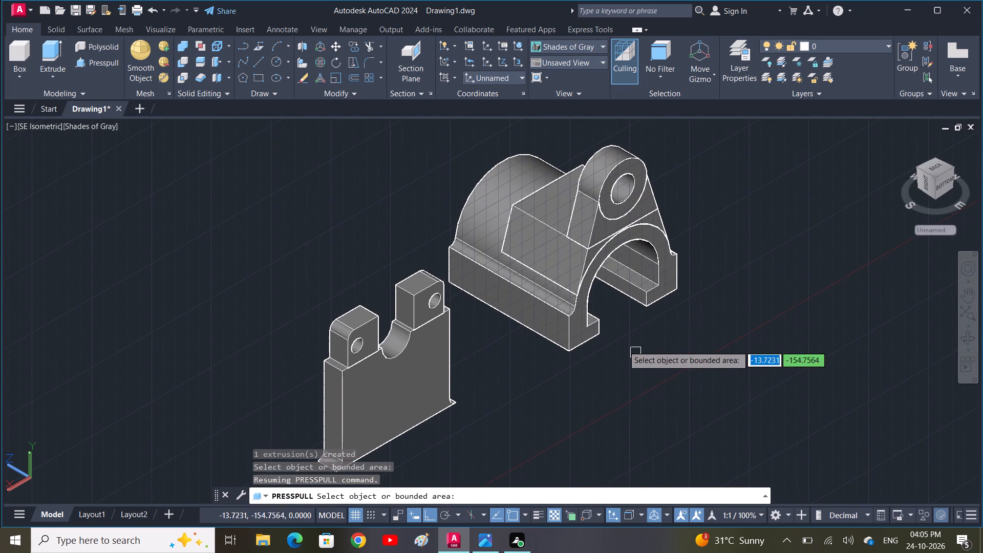
{"action": "middle_click_drag", "start_coordinate": [587, 381], "coordinate": [585, 346]}
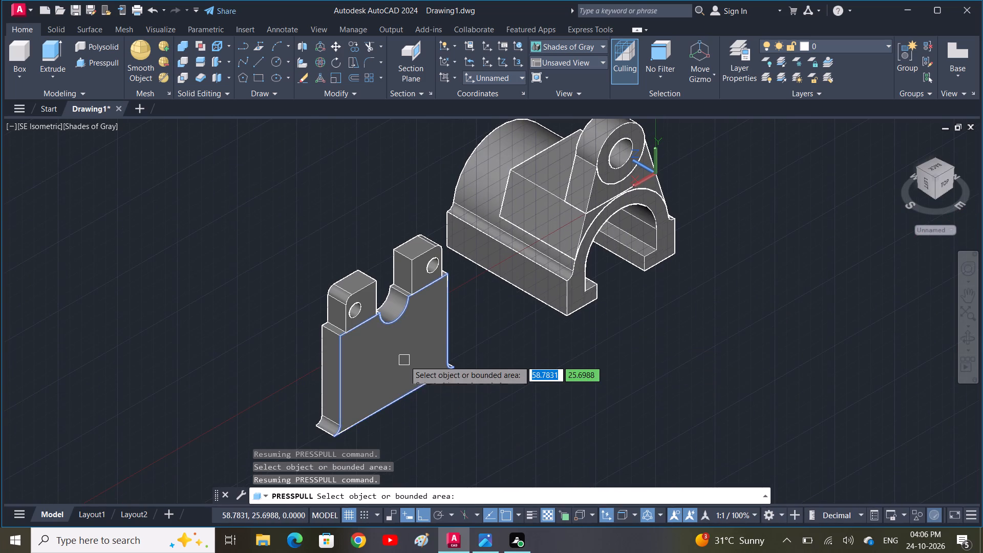
{"action": "key", "text": "Escape"}
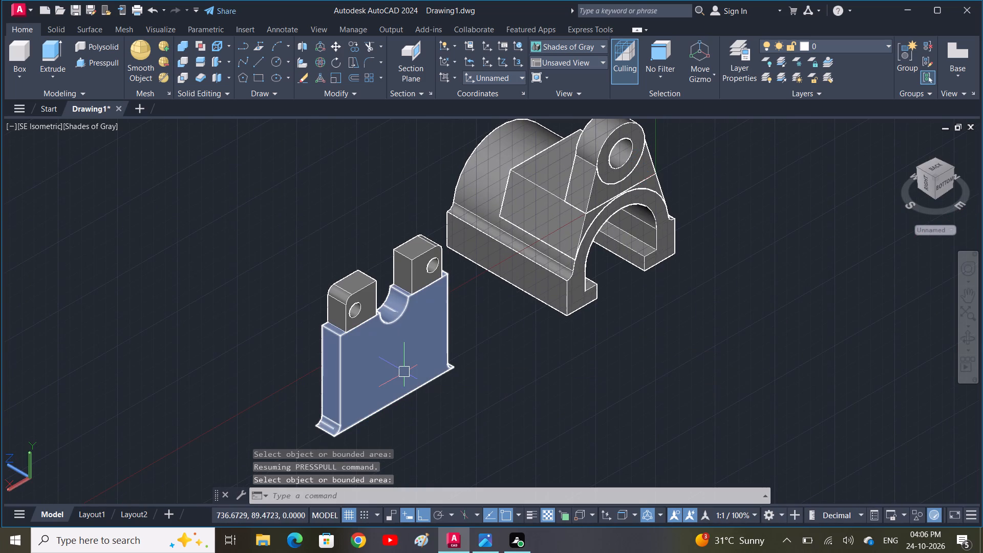
Union the upright plate and its two drilled lugs into one solid.
{"action": "left_click", "coordinate": [404, 372]}
{"action": "left_click", "coordinate": [367, 297]}
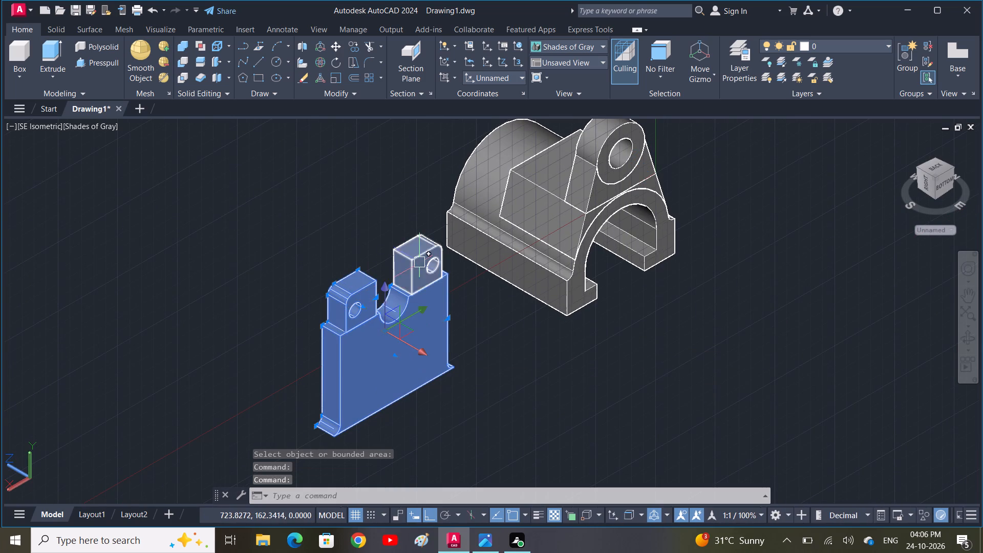
{"action": "left_click", "coordinate": [420, 263]}
{"action": "left_click", "coordinate": [182, 46]}
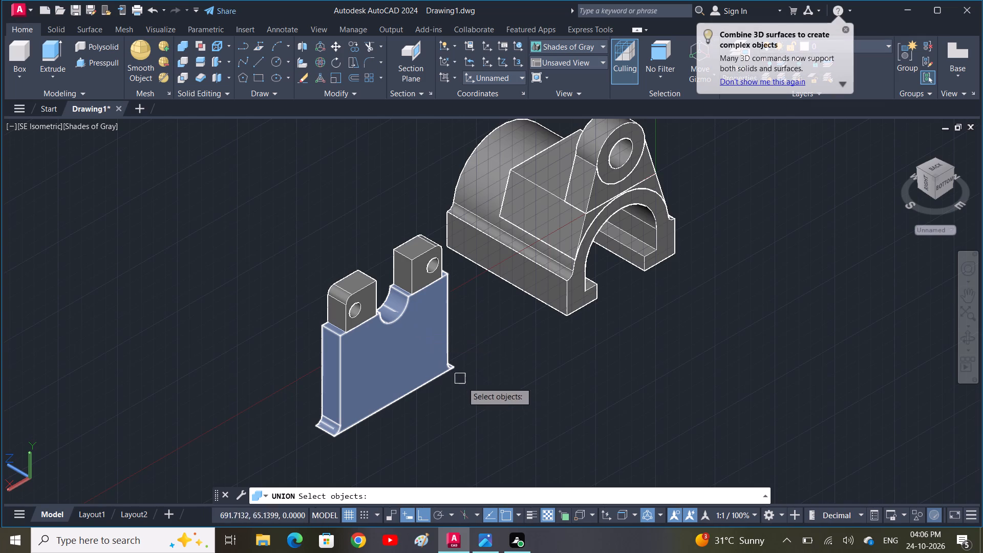
{"action": "left_click", "coordinate": [471, 394]}
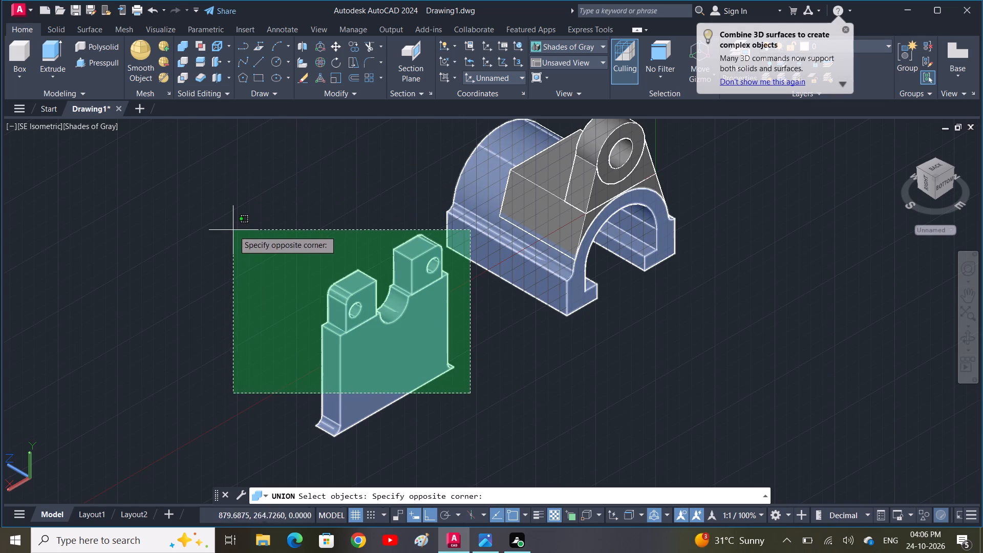
{"action": "left_click", "coordinate": [184, 263]}
{"action": "key", "text": "space"}
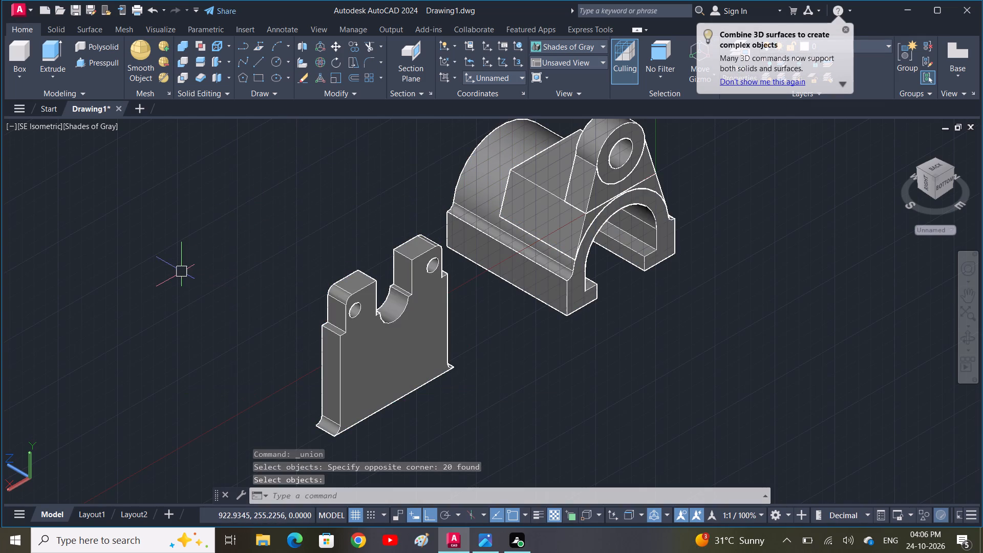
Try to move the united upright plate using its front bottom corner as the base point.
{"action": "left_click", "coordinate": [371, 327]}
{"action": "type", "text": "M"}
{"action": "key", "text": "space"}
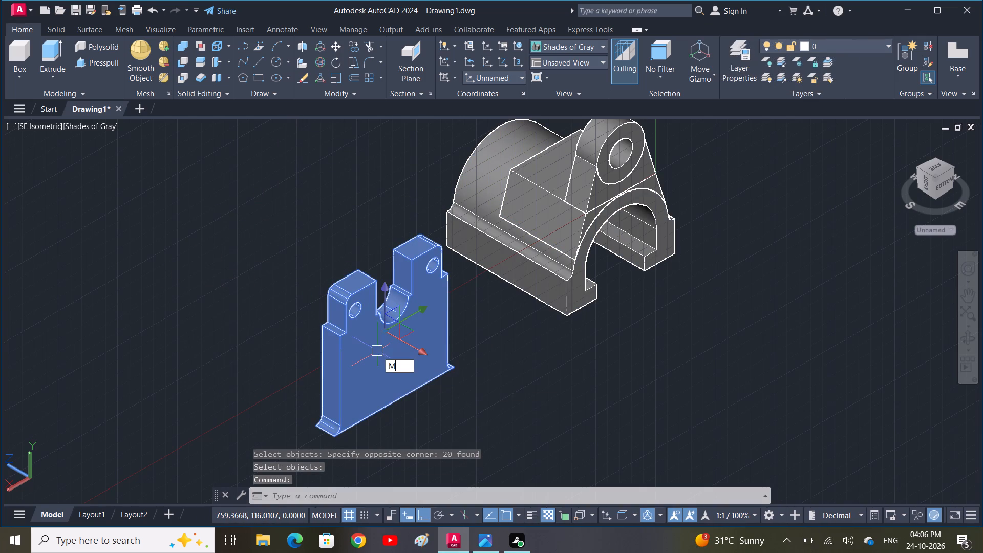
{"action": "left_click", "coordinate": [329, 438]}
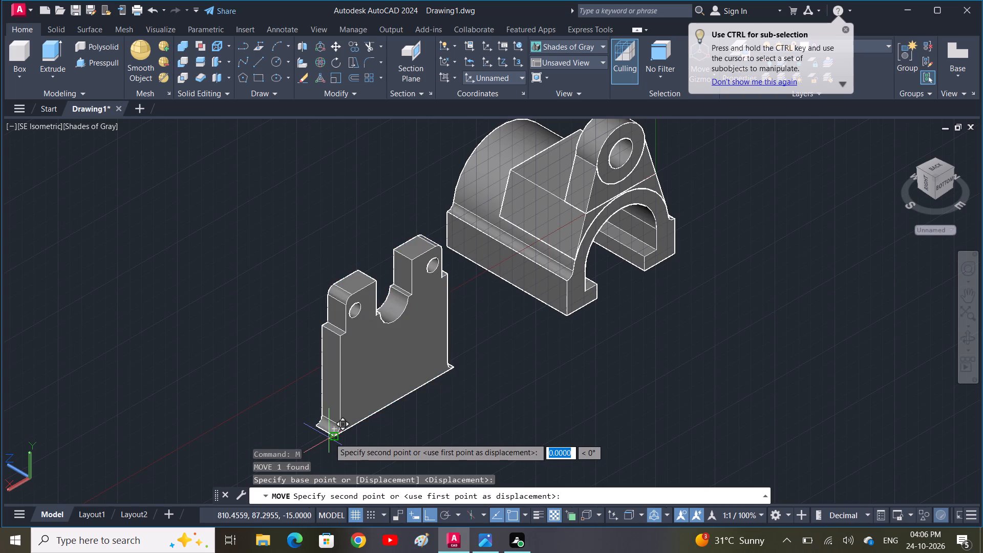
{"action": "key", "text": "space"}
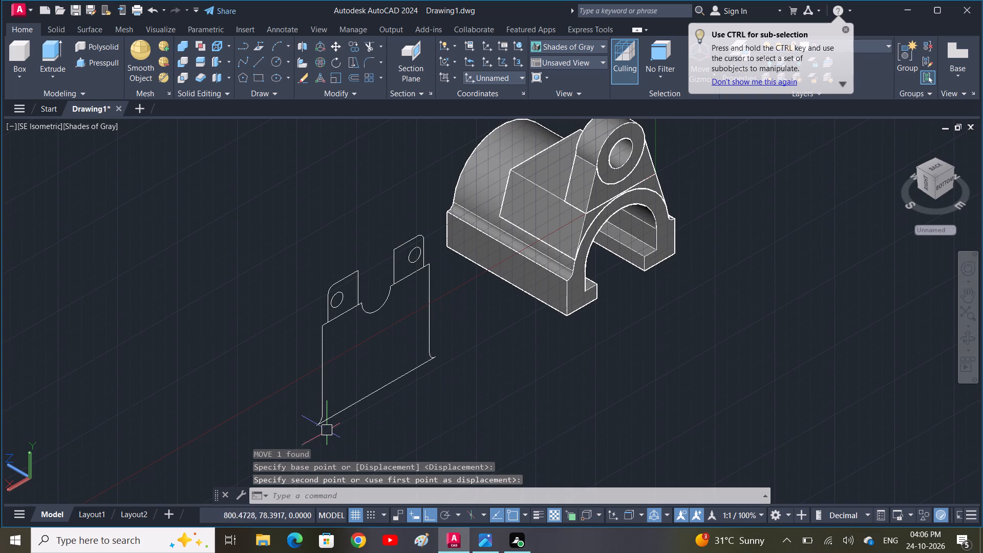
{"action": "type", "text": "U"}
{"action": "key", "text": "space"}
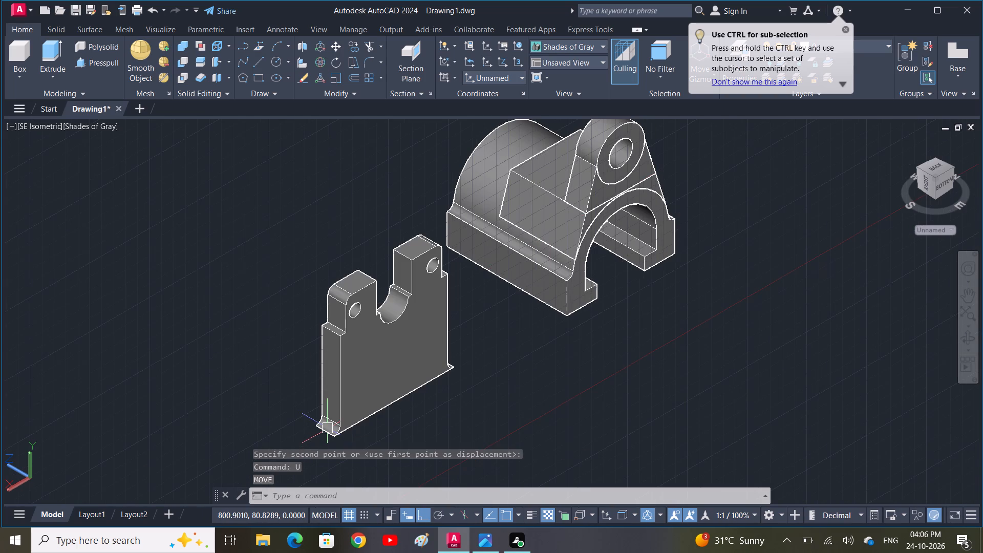
Move the upright plate from its rear bottom outer corner onto the rear outer top corner of the arch base's foot.
{"action": "left_click", "coordinate": [324, 410]}
{"action": "key", "text": "m"}
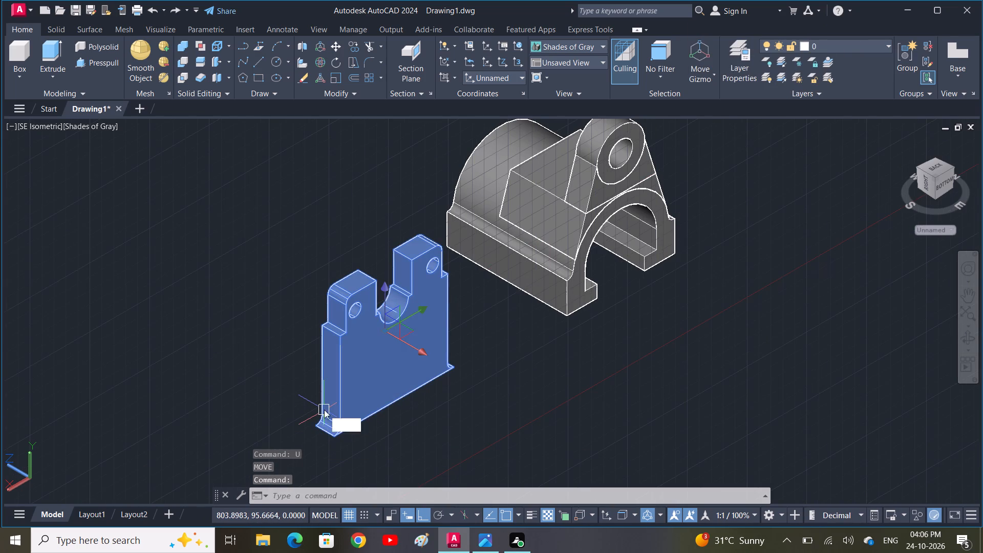
{"action": "key", "text": "space"}
{"action": "left_click", "coordinate": [316, 426]}
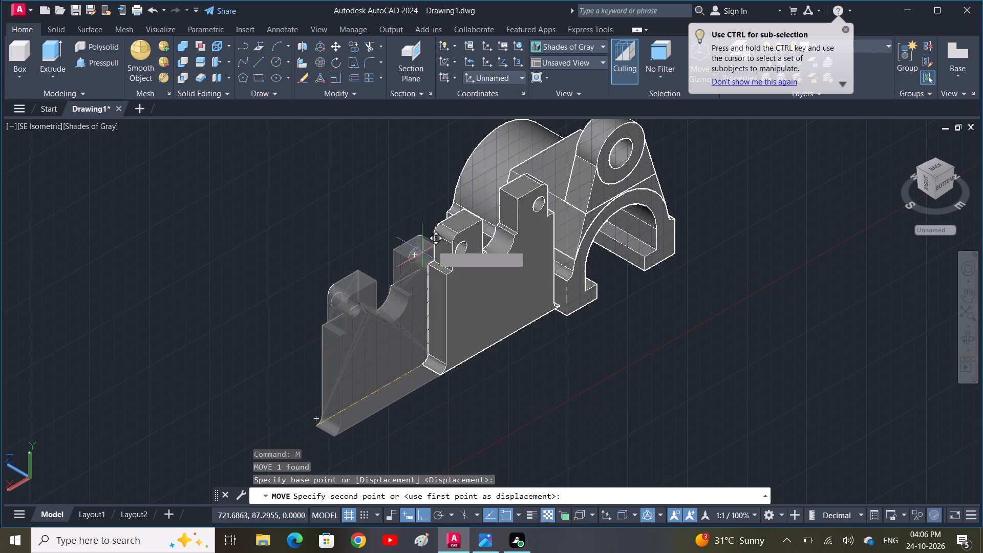
{"action": "scroll", "coordinate": [450, 215], "scroll_direction": "up", "scroll_amount": 3}
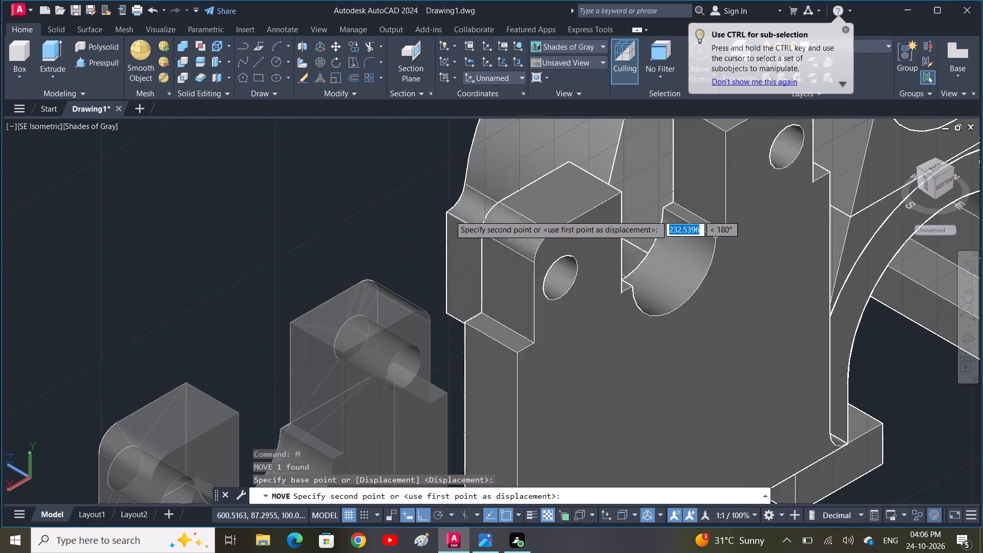
{"action": "left_click", "coordinate": [448, 212]}
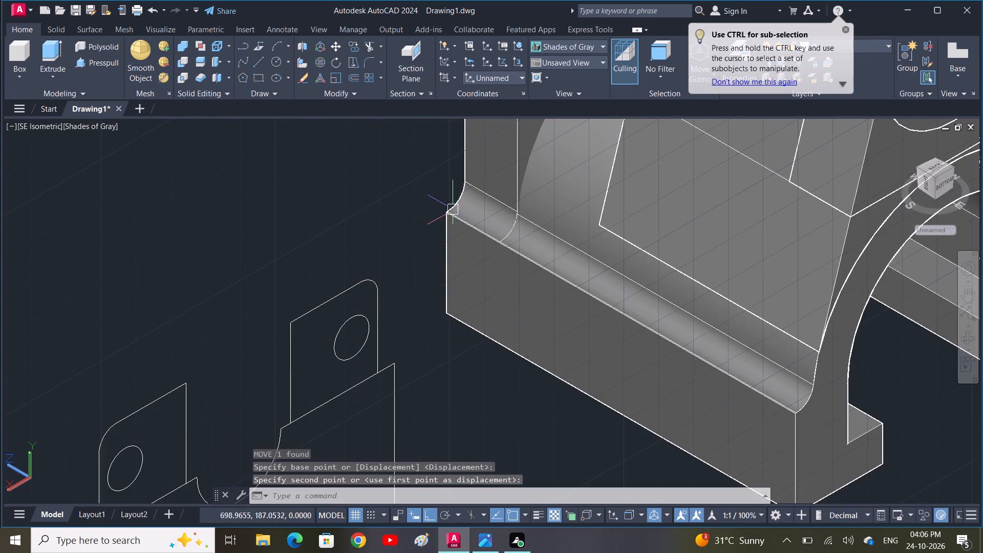
Move the tapered block about 22 backward from its rear lower corner so it meets the upright plate's front face.
{"action": "scroll", "coordinate": [463, 203], "scroll_direction": "down", "scroll_amount": 2}
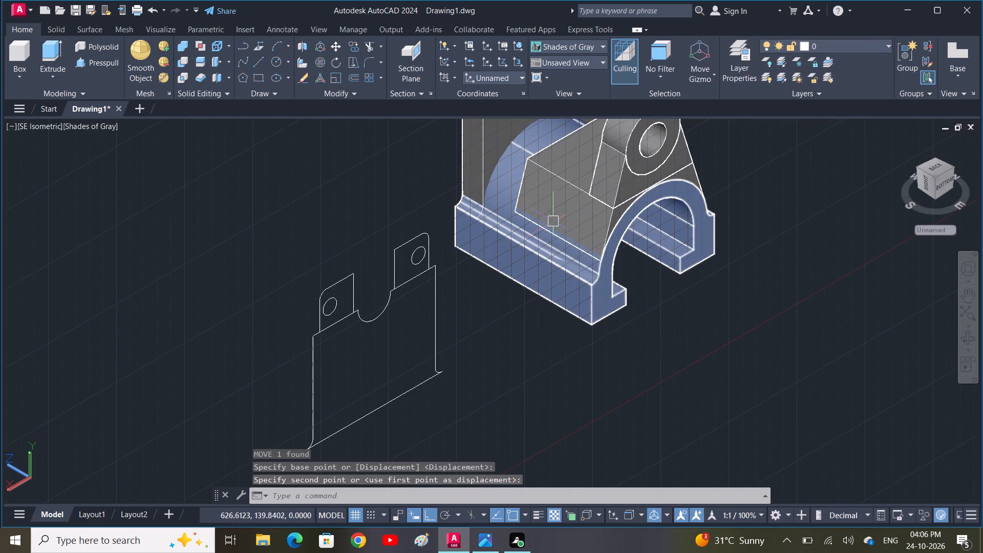
{"action": "left_click", "coordinate": [549, 210]}
{"action": "type", "text": "M"}
{"action": "key", "text": "space"}
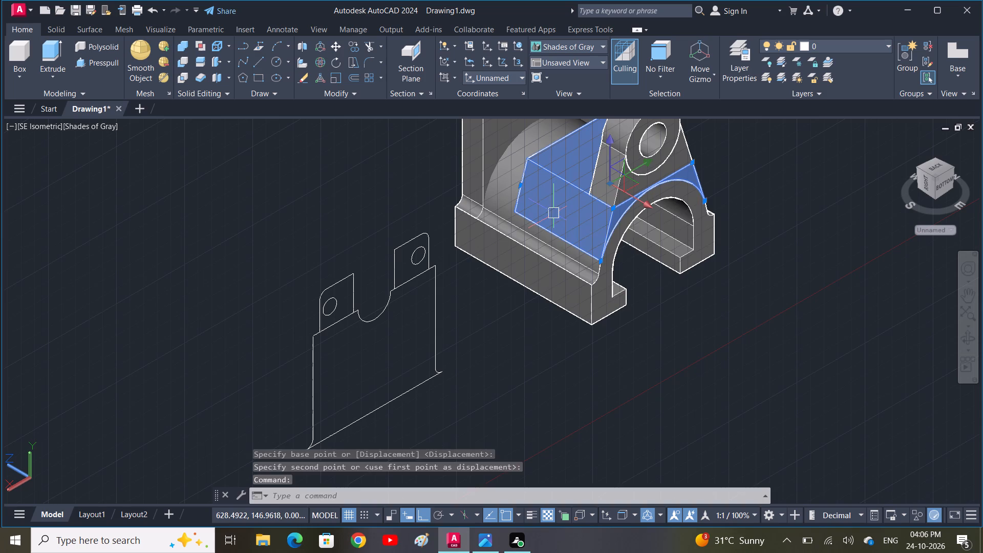
{"action": "left_click", "coordinate": [514, 211]}
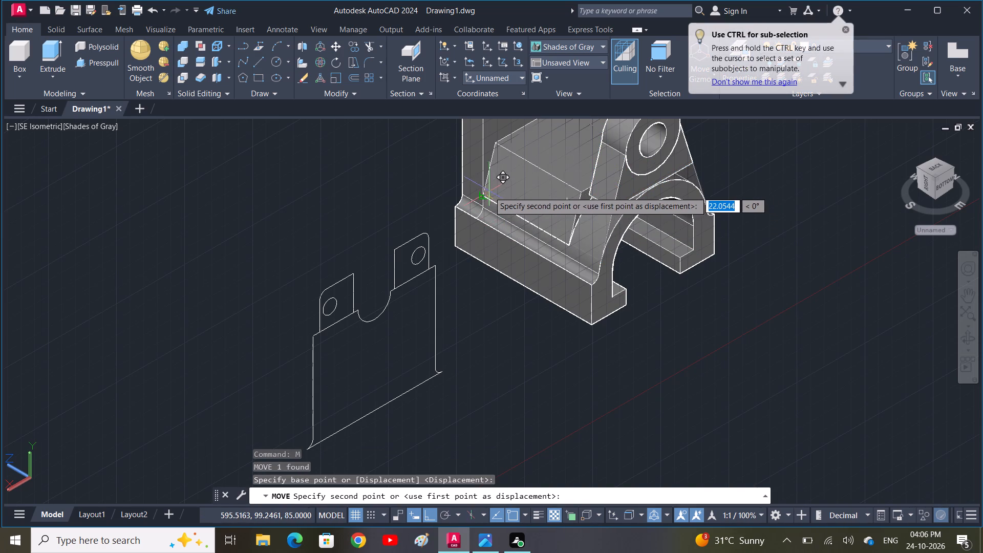
{"action": "left_click", "coordinate": [487, 193]}
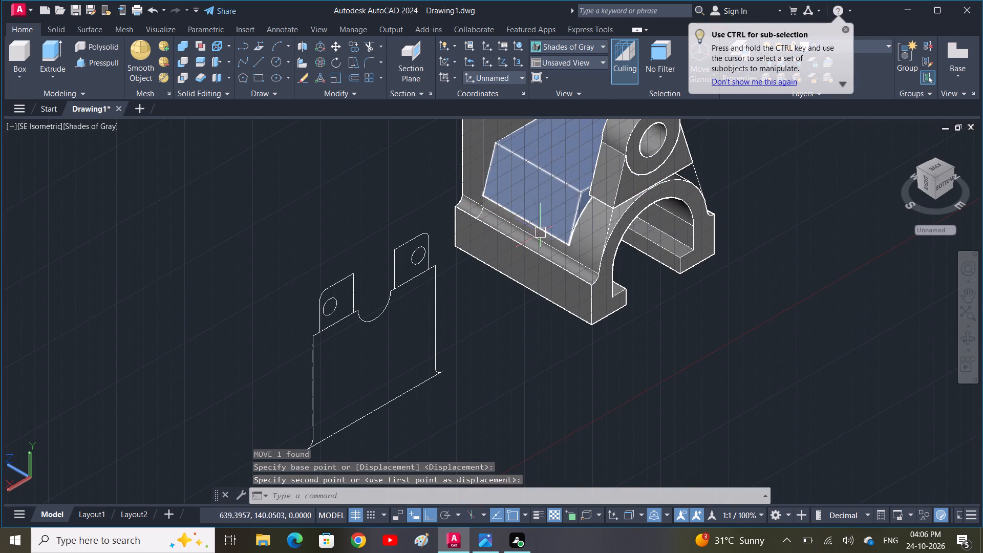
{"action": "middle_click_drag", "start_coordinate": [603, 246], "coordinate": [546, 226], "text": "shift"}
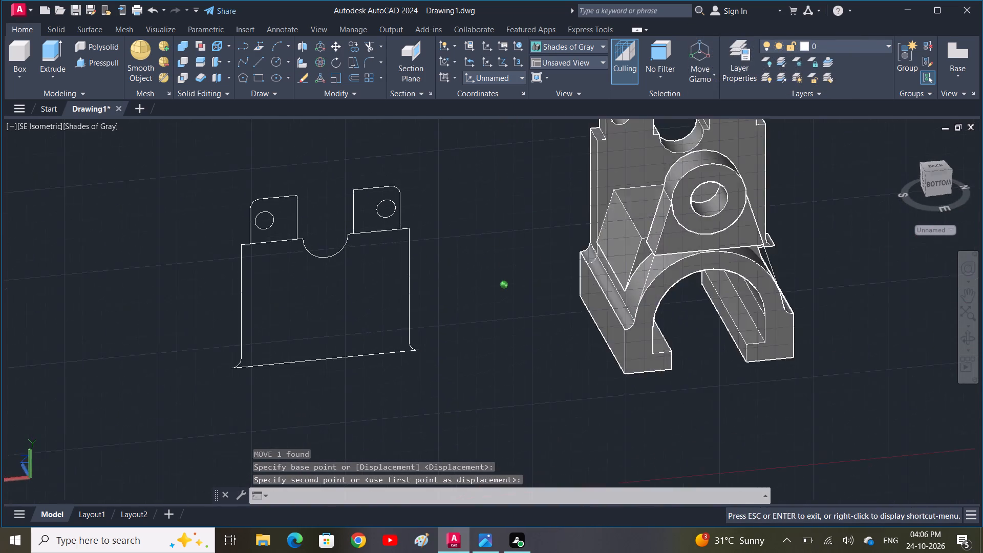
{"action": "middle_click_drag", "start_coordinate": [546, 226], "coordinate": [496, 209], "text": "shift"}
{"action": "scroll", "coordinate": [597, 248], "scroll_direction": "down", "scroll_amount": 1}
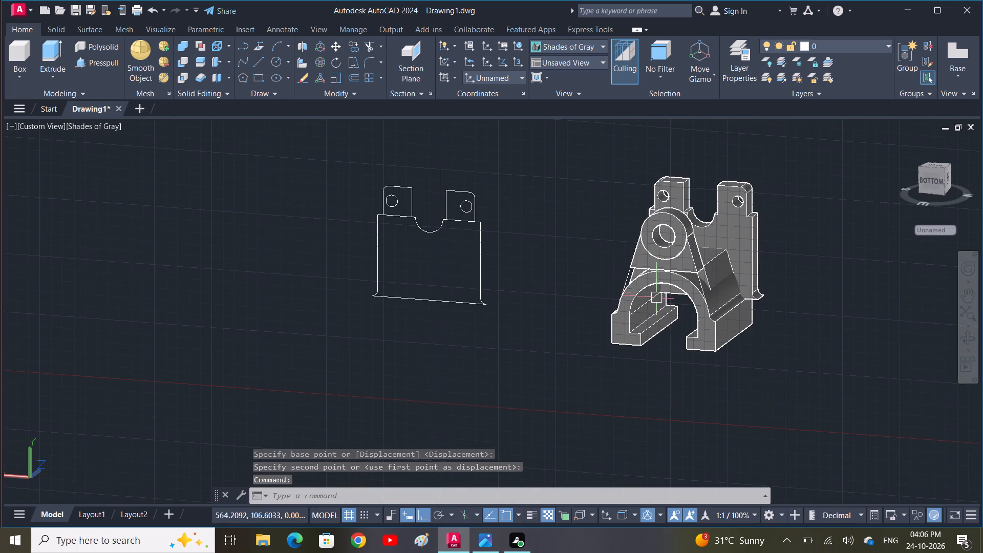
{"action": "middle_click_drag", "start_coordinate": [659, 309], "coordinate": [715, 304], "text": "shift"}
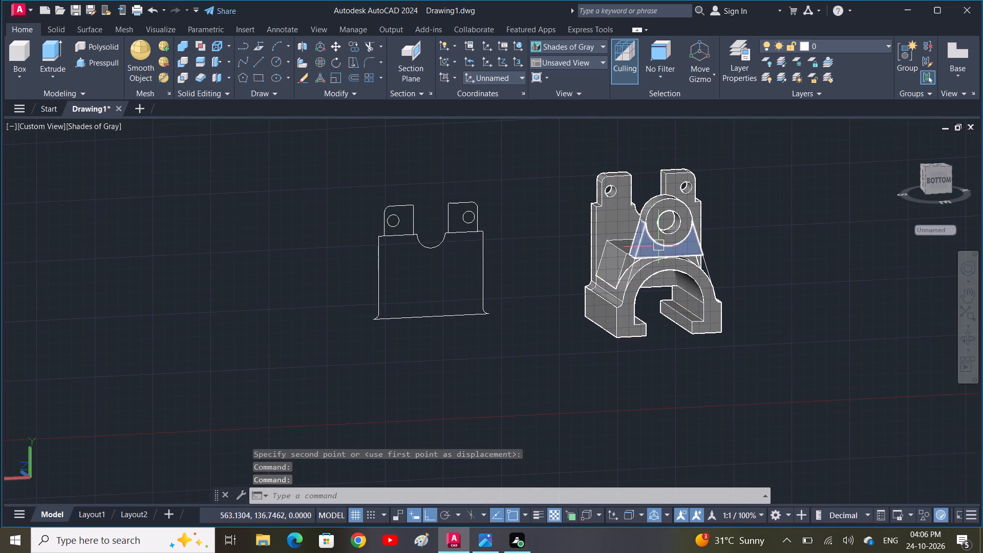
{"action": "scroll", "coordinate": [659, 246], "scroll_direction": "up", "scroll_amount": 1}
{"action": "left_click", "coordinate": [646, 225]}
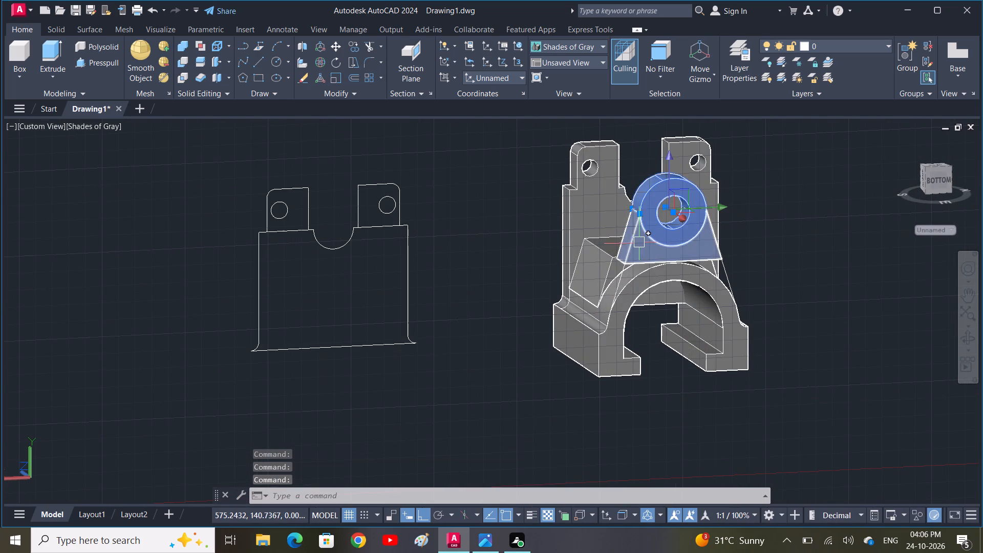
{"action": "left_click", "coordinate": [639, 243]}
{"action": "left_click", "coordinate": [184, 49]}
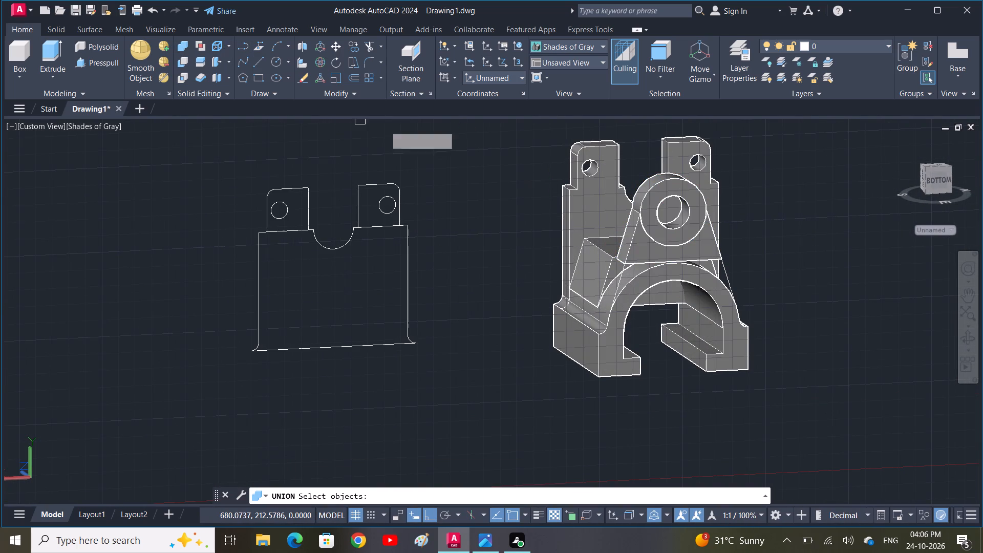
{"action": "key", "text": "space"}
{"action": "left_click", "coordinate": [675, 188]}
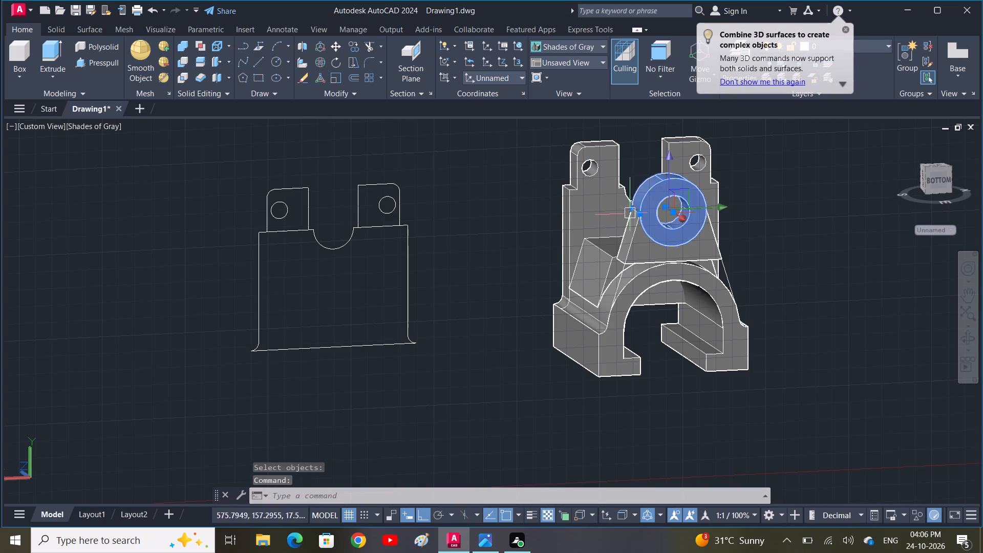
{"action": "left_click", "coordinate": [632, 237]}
Union the eye ring with its flared support plate into one eye bracket solid.
{"action": "key", "text": "space"}
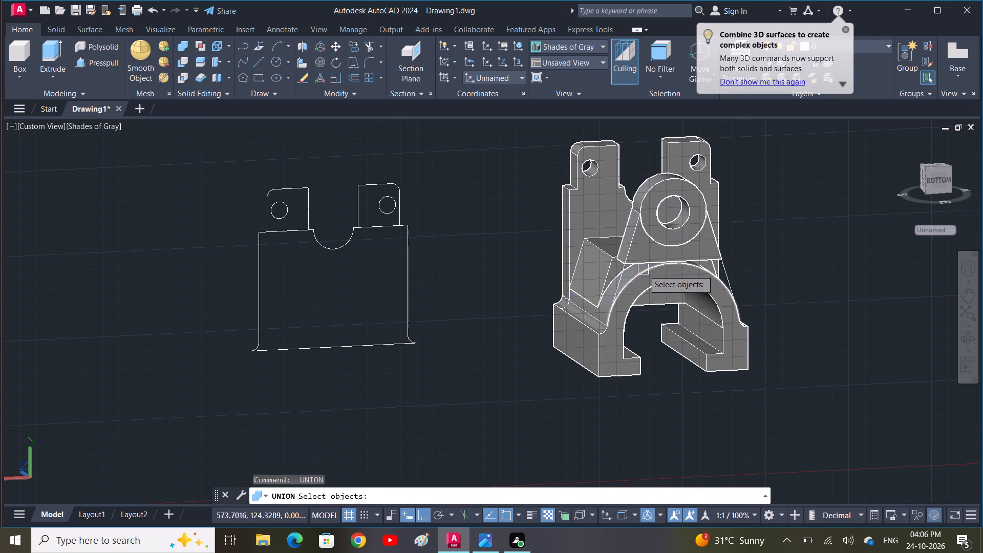
{"action": "left_click", "coordinate": [651, 246]}
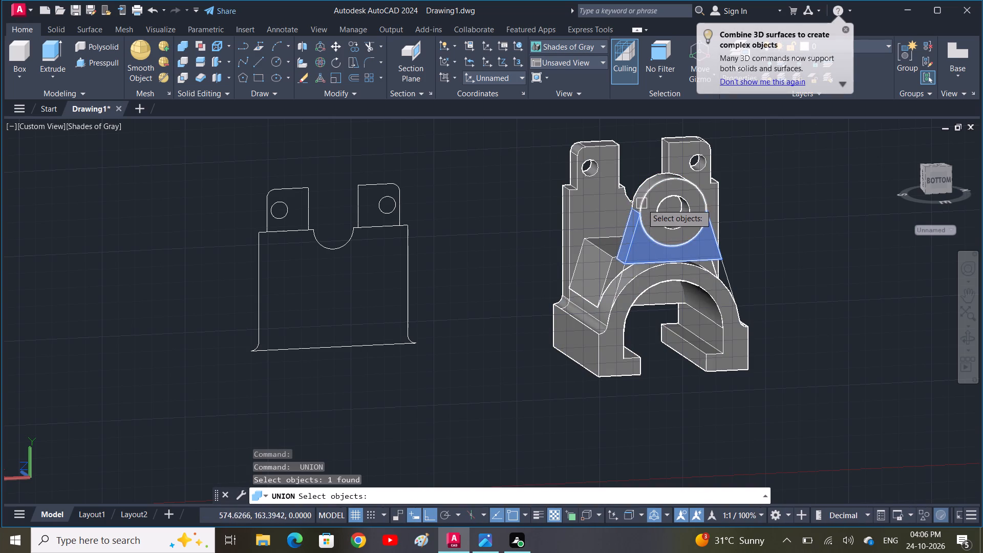
{"action": "left_click", "coordinate": [642, 204]}
{"action": "left_click", "coordinate": [655, 206]}
{"action": "key", "text": "space"}
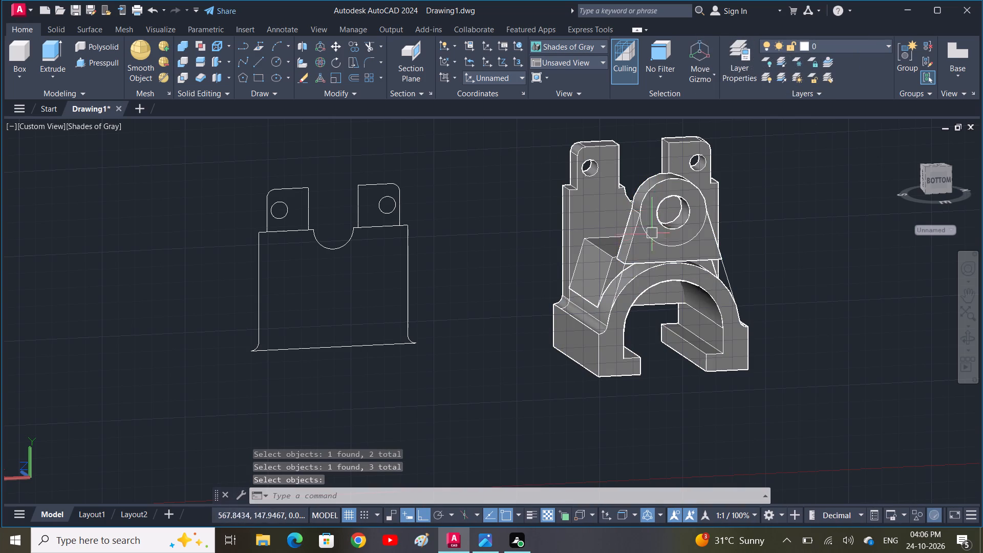
Move the eye bracket 22 backward toward the upright plate, using its rear lower corner as the base point.
{"action": "left_click", "coordinate": [641, 254]}
{"action": "key", "text": "m"}
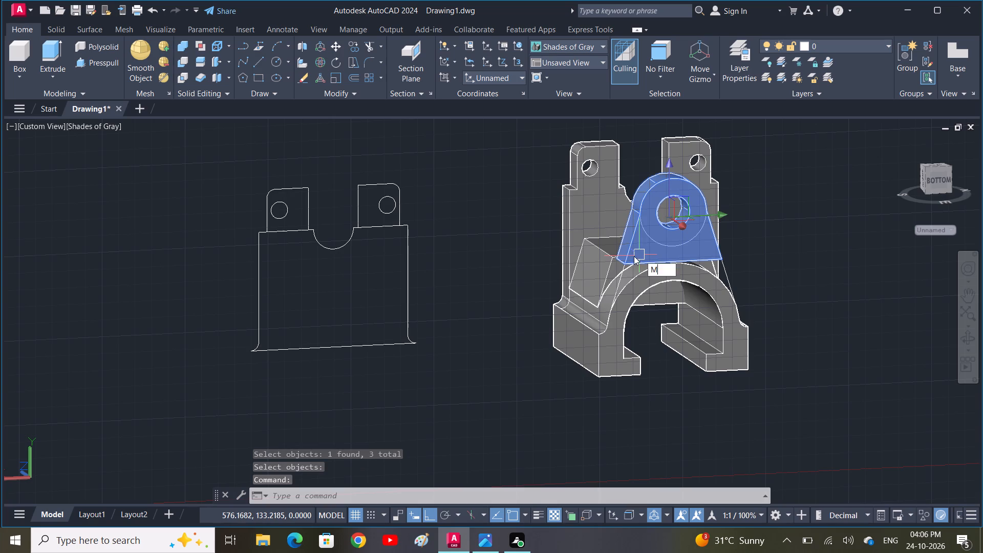
{"action": "key", "text": "space"}
{"action": "scroll", "coordinate": [628, 262], "scroll_direction": "up", "scroll_amount": 3}
{"action": "middle_click_drag", "start_coordinate": [624, 260], "coordinate": [657, 264], "text": "shift"}
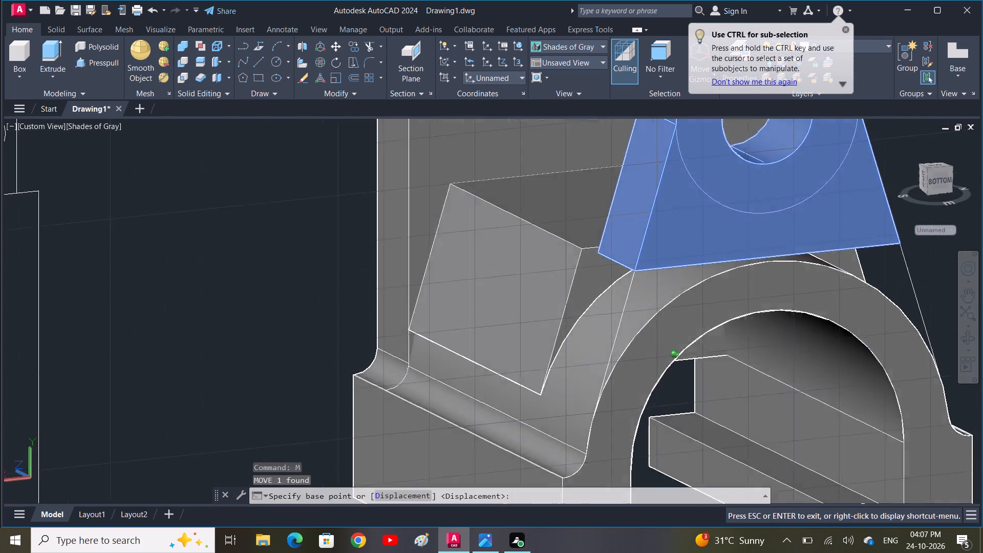
{"action": "middle_click_drag", "start_coordinate": [657, 264], "coordinate": [735, 268], "text": "shift"}
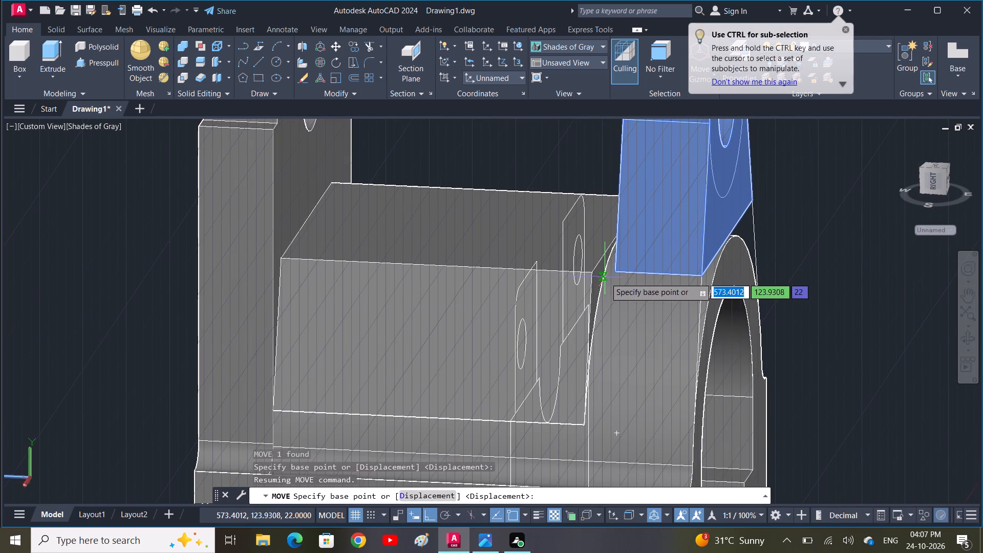
{"action": "middle_click_drag", "start_coordinate": [607, 279], "coordinate": [656, 276]}
{"action": "left_click", "coordinate": [665, 266]}
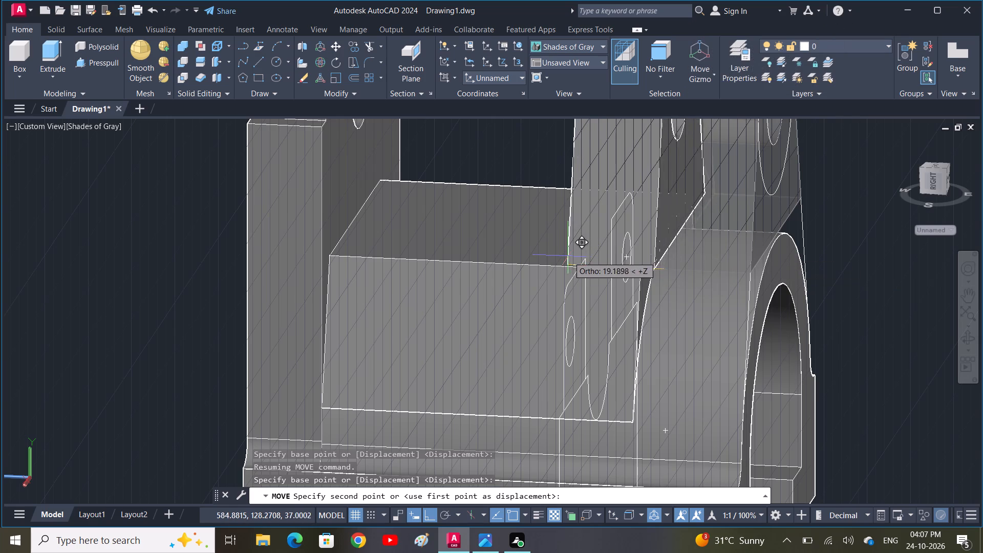
{"action": "type", "text": "22"}
{"action": "key", "text": "space"}
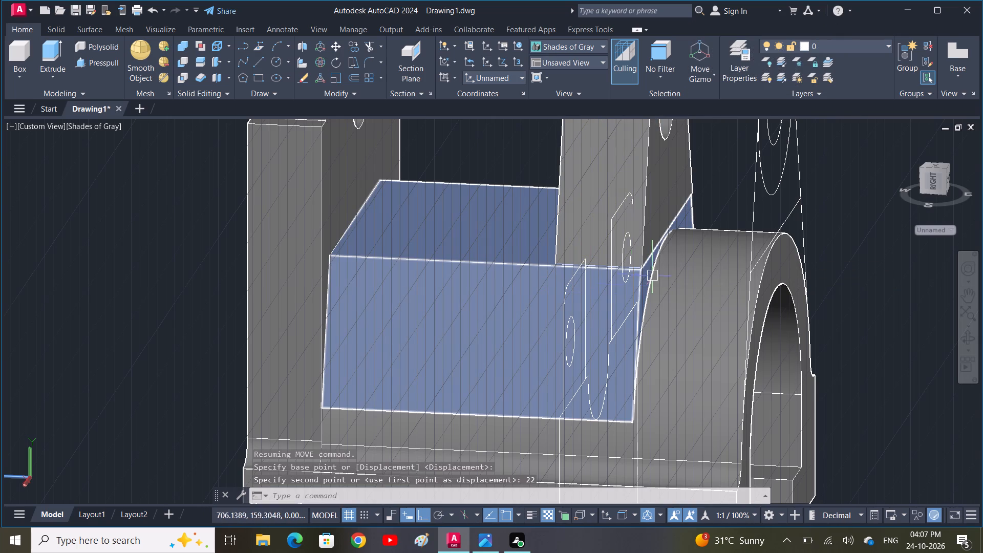
Move the eye bracket from its front lower corner onto the tapered block's front upper corner.
{"action": "scroll", "coordinate": [636, 273], "scroll_direction": "up", "scroll_amount": 3}
{"action": "left_click", "coordinate": [657, 234]}
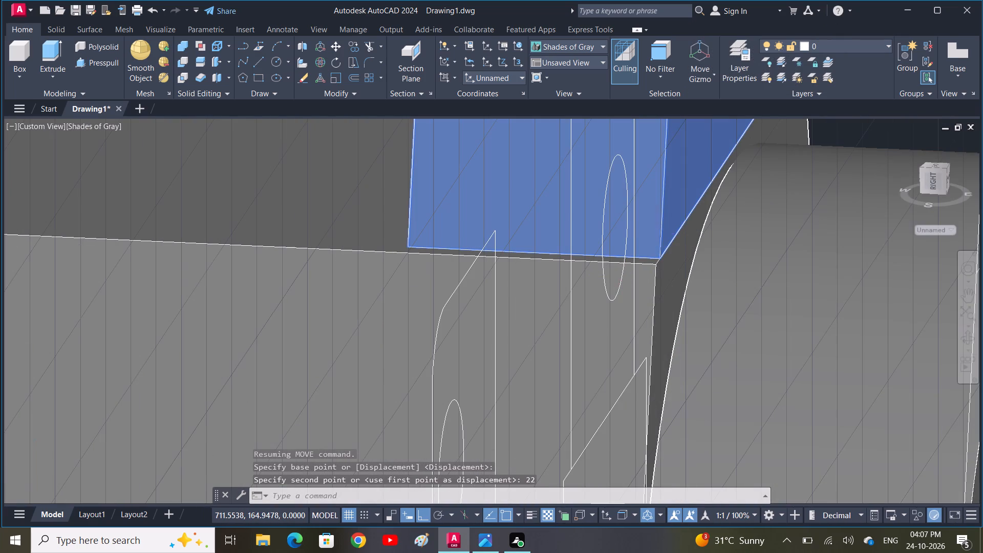
{"action": "key", "text": "m"}
{"action": "key", "text": "space"}
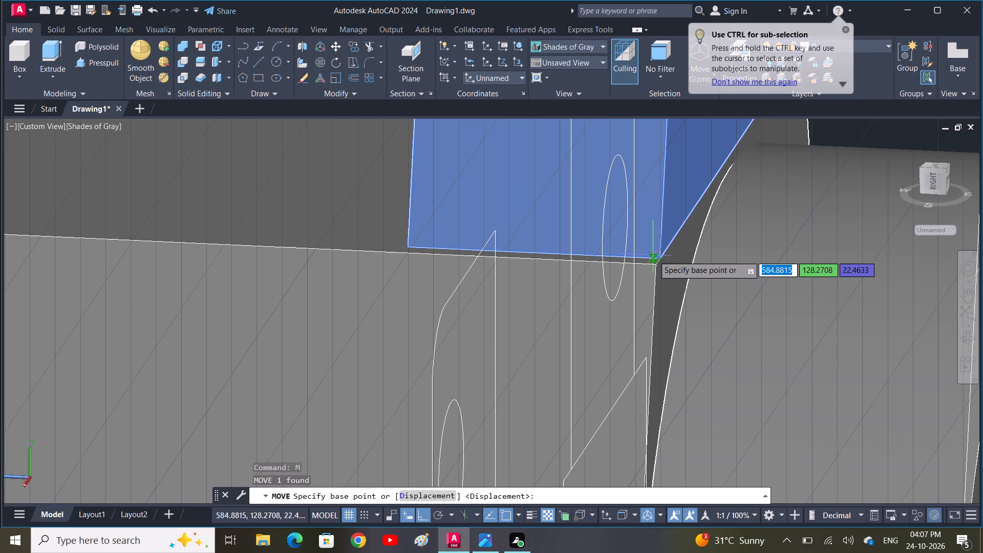
{"action": "left_click", "coordinate": [658, 256]}
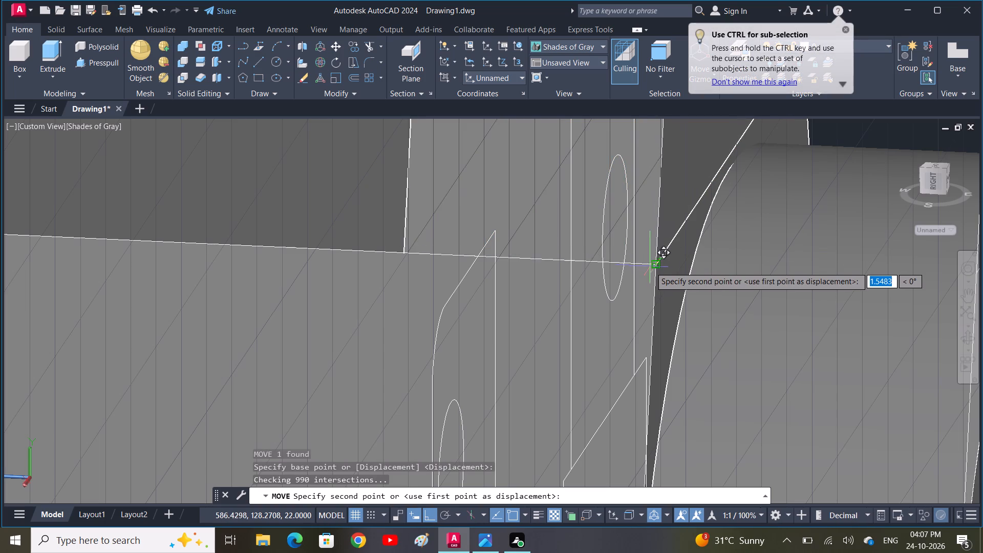
{"action": "left_click", "coordinate": [655, 266]}
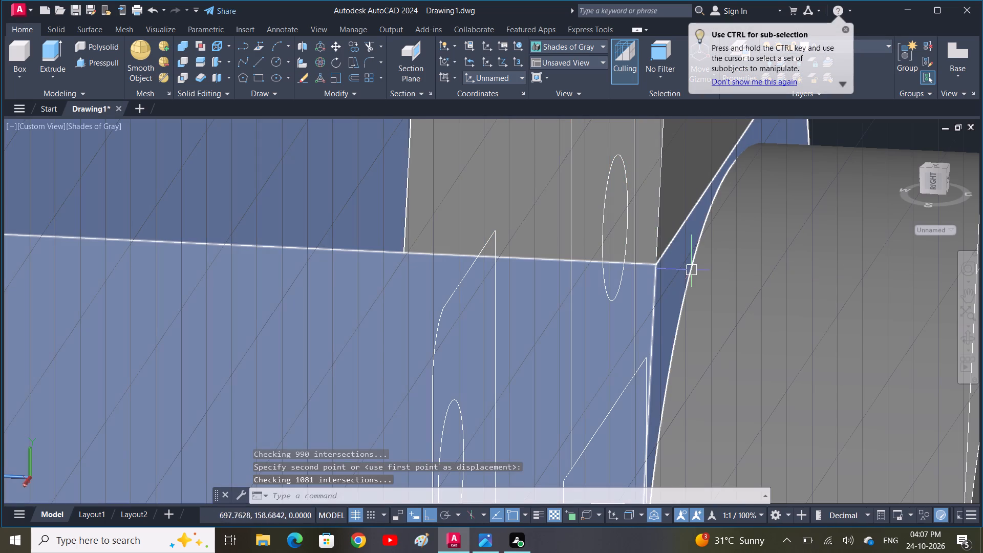
Erase the leftover eye and tapered block sketch geometry: both circles, the two slanted lines, the horizontal line and the arc.
{"action": "middle_click_drag", "start_coordinate": [690, 274], "coordinate": [616, 253], "text": "shift"}
{"action": "scroll", "coordinate": [631, 260], "scroll_direction": "down", "scroll_amount": 2}
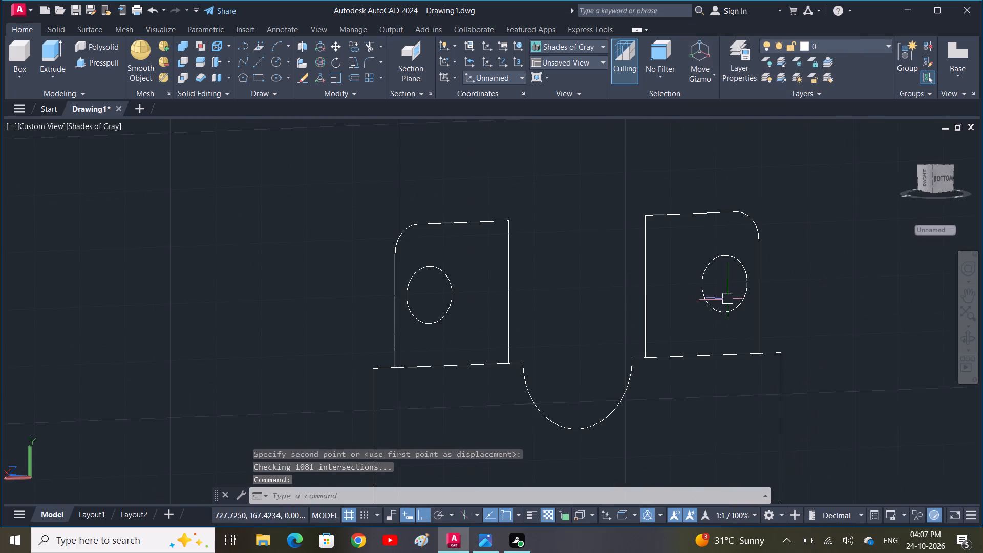
{"action": "scroll", "coordinate": [729, 302], "scroll_direction": "down", "scroll_amount": 4}
{"action": "middle_click_drag", "start_coordinate": [773, 353], "coordinate": [750, 338]}
{"action": "middle_click_drag", "start_coordinate": [790, 353], "coordinate": [779, 352], "text": "shift"}
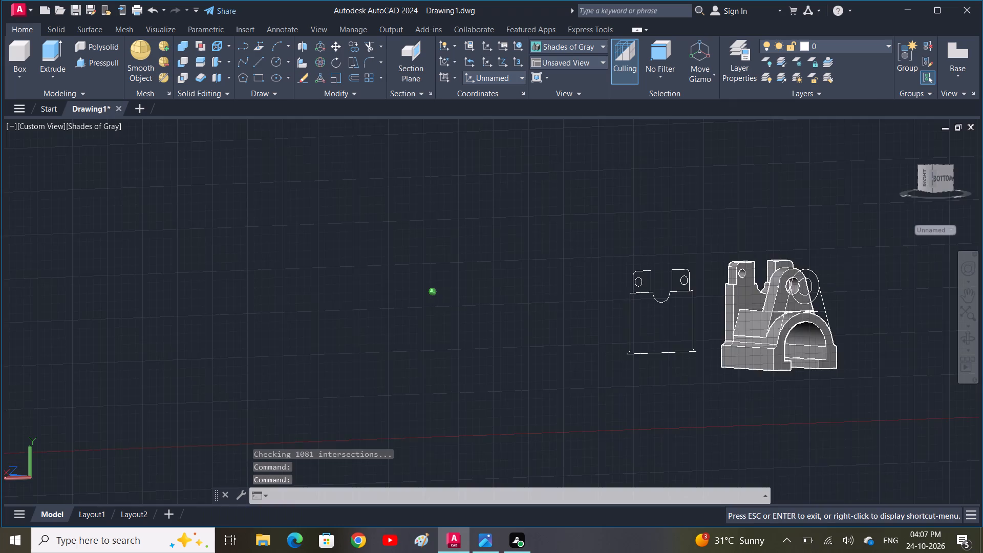
{"action": "middle_click_drag", "start_coordinate": [779, 352], "coordinate": [751, 344], "text": "shift"}
{"action": "middle_click_drag", "start_coordinate": [802, 351], "coordinate": [576, 316]}
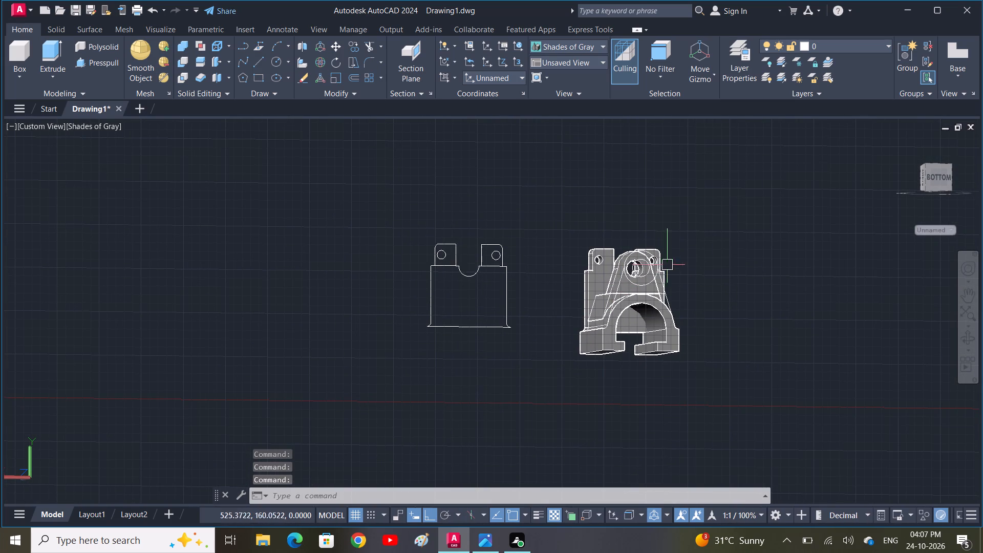
{"action": "left_click", "coordinate": [659, 276]}
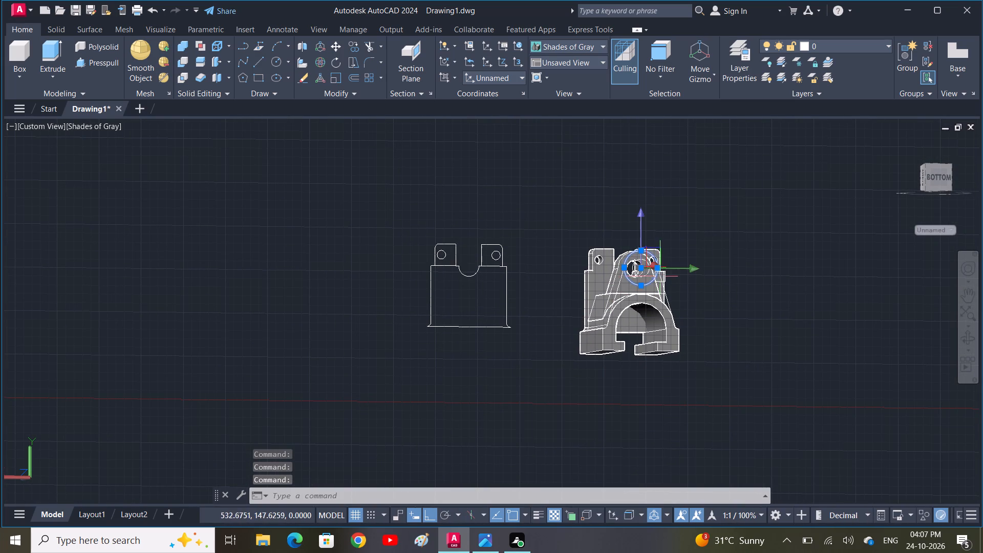
{"action": "scroll", "coordinate": [650, 288], "scroll_direction": "up", "scroll_amount": 3}
{"action": "left_click", "coordinate": [687, 286]}
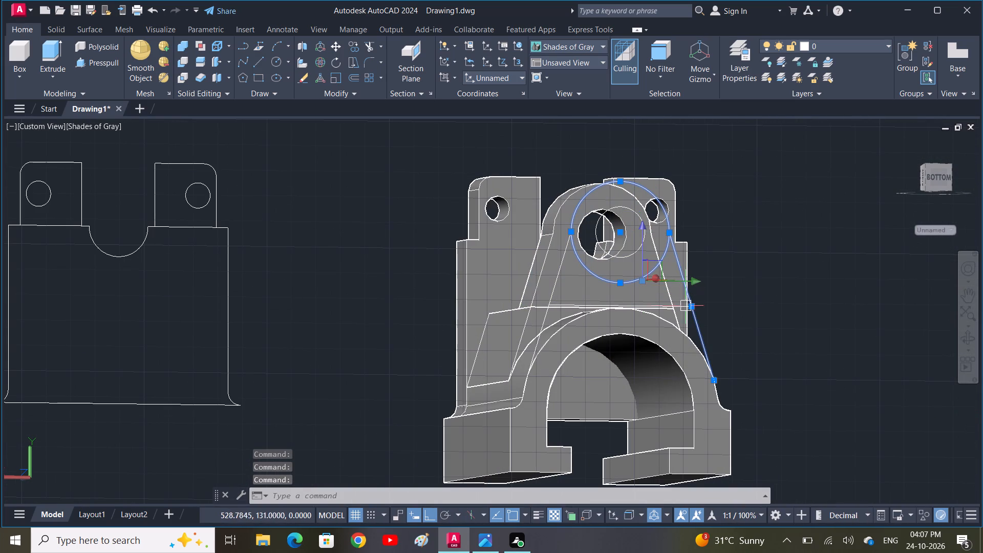
{"action": "left_click", "coordinate": [685, 309]}
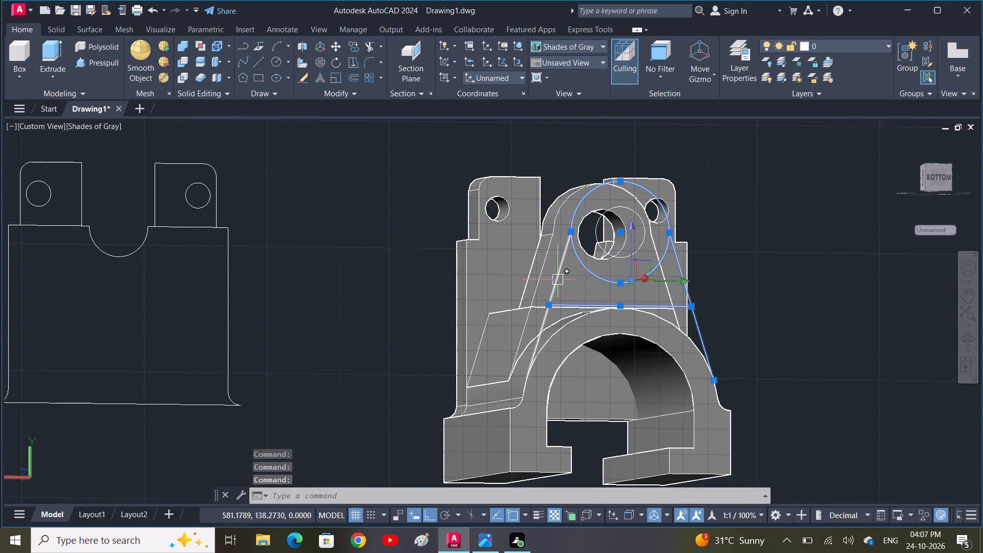
{"action": "left_click", "coordinate": [558, 278]}
{"action": "left_click", "coordinate": [539, 359]}
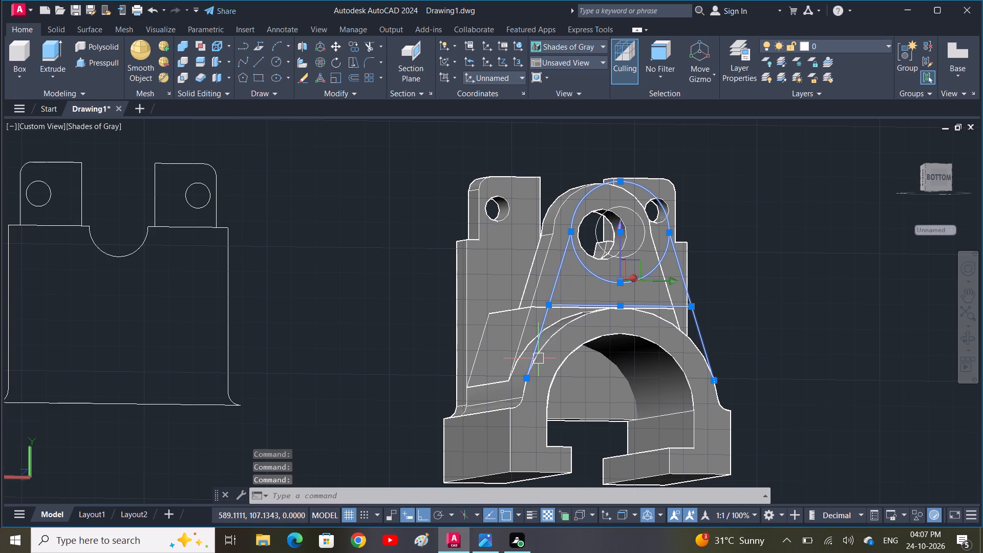
{"action": "left_click", "coordinate": [551, 341]}
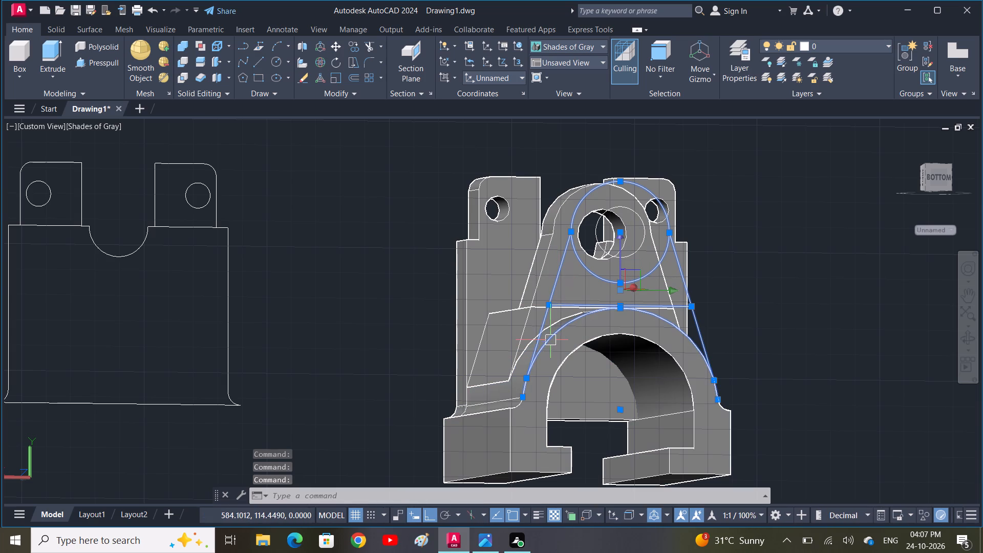
{"action": "key", "text": "Delete"}
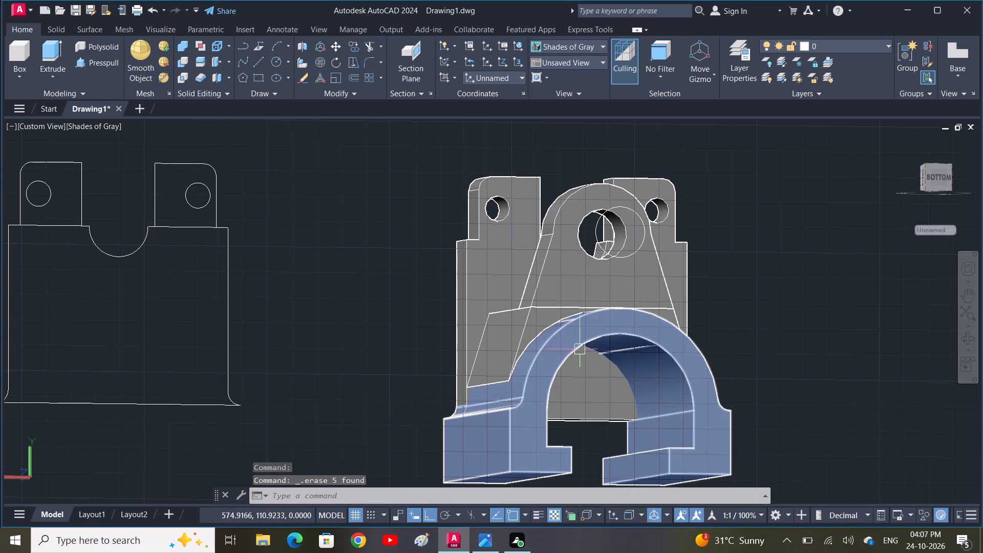
{"action": "left_click", "coordinate": [633, 253]}
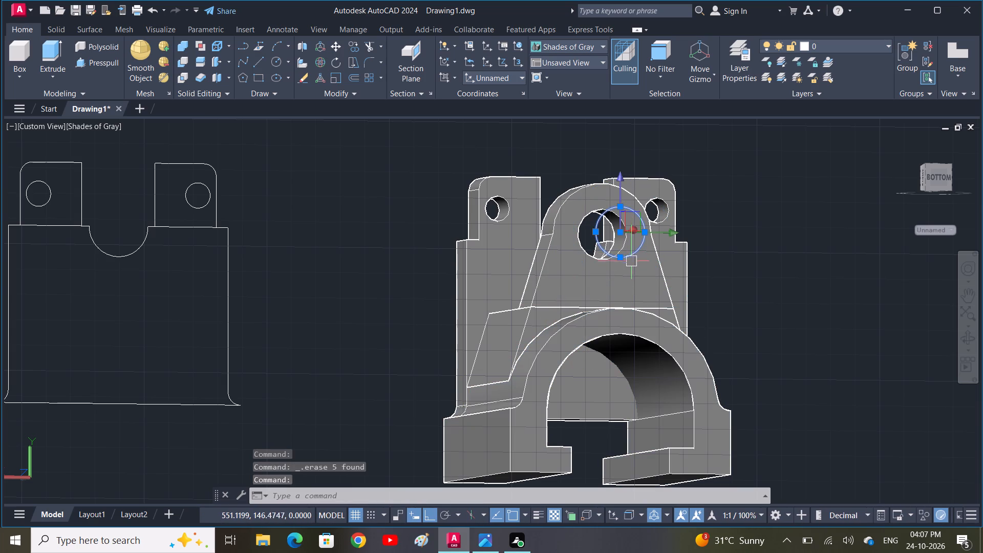
{"action": "key", "text": "Delete"}
Erase the entire 2D upright plate profile beside the solid model.
{"action": "scroll", "coordinate": [624, 291], "scroll_direction": "down", "scroll_amount": 1}
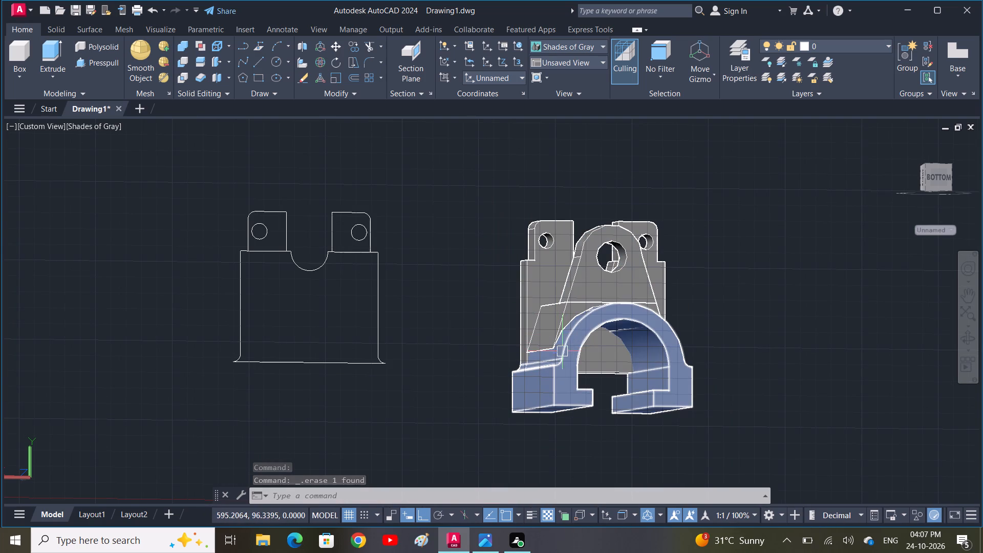
{"action": "left_click", "coordinate": [443, 378]}
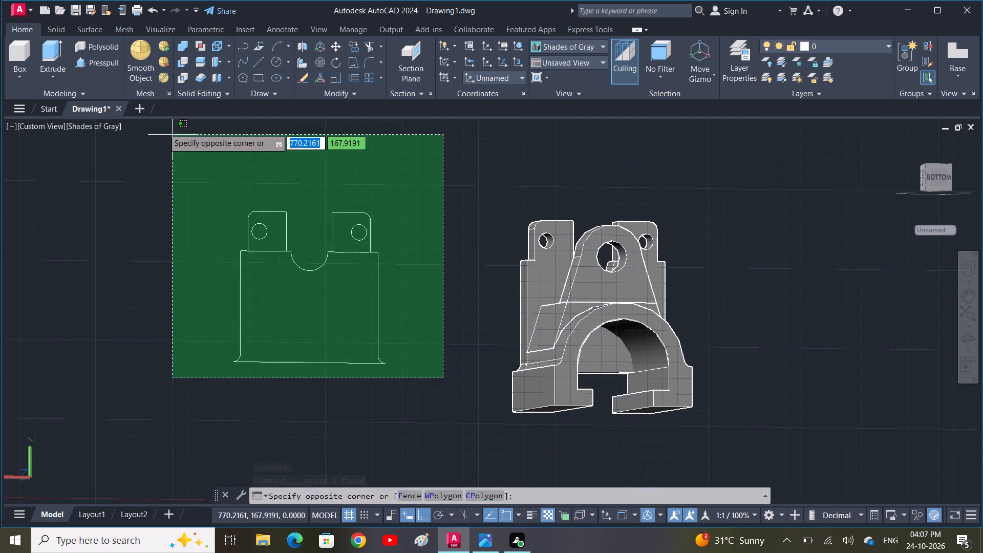
{"action": "left_click", "coordinate": [160, 127]}
{"action": "key", "text": "Delete"}
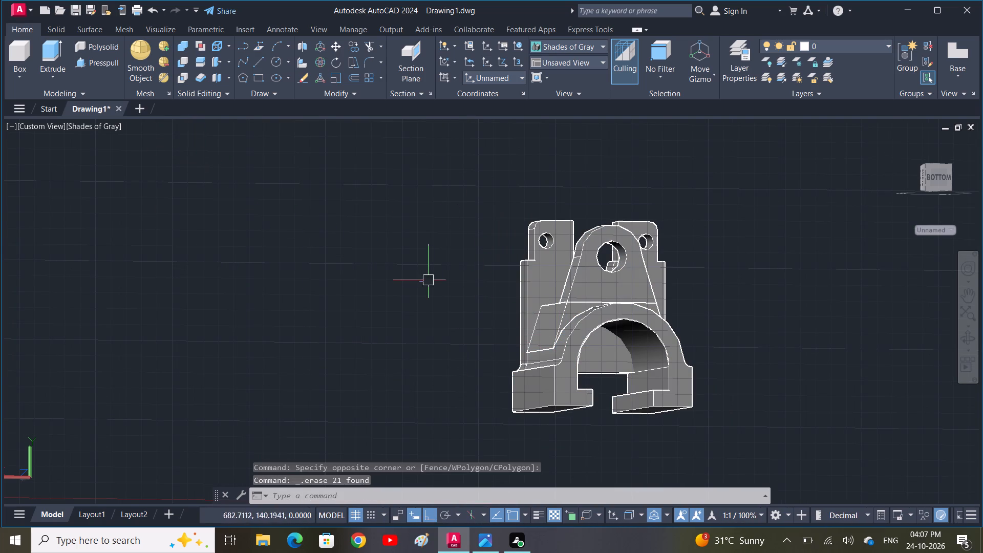
Select the whole assembled model and move it sideways, away from its original position.
{"action": "left_click_drag", "start_coordinate": [689, 434], "coordinate": [682, 427]}
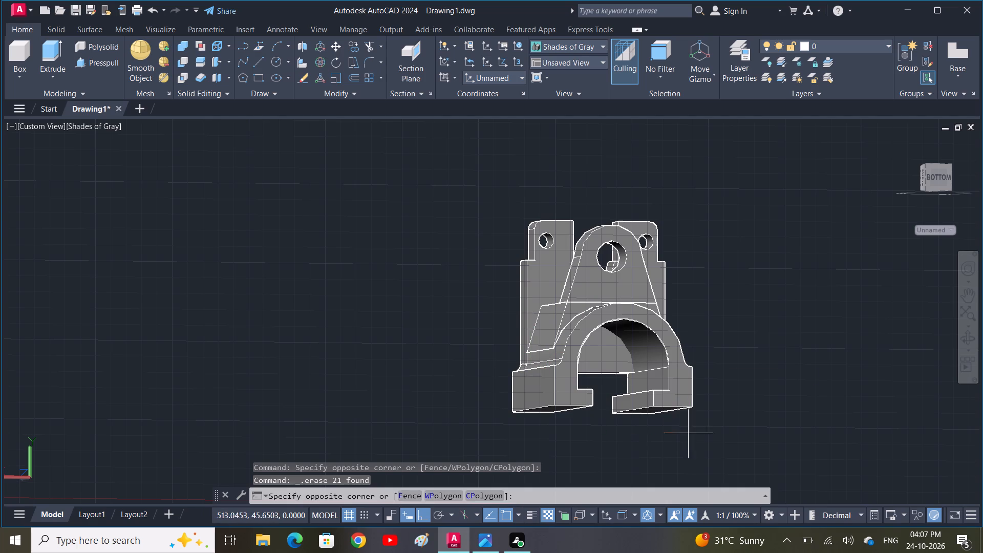
{"action": "left_click", "coordinate": [404, 149]}
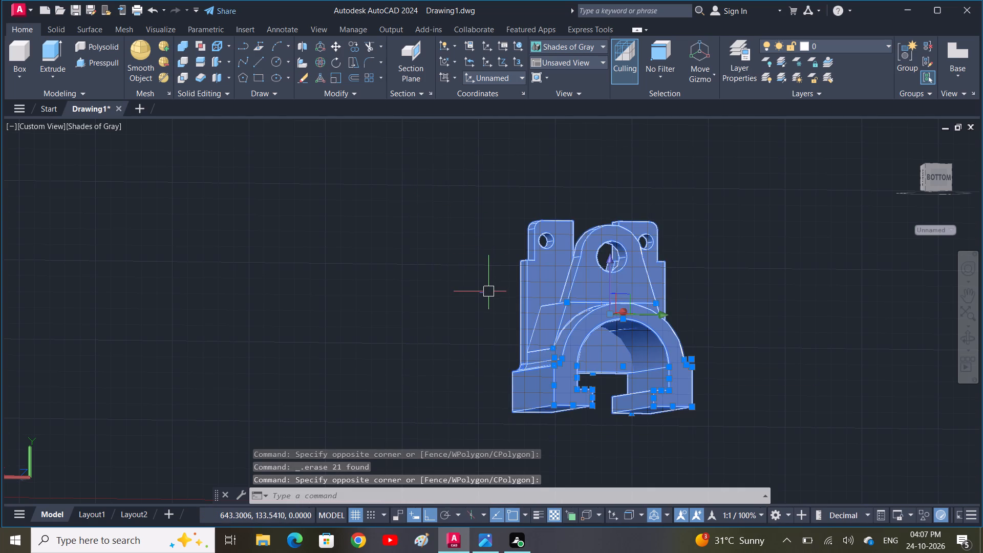
{"action": "left_click_drag", "start_coordinate": [589, 290], "coordinate": [483, 275]}
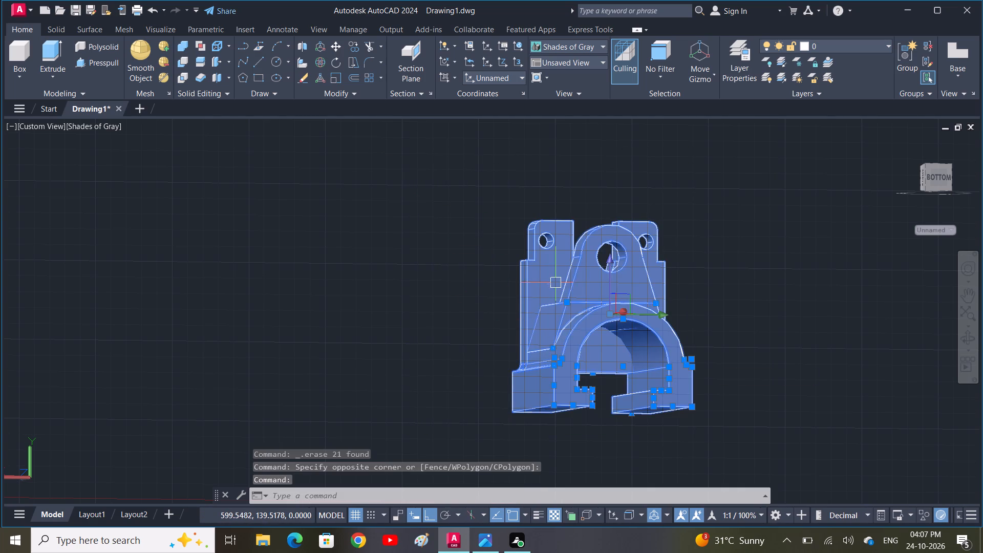
{"action": "left_click_drag", "start_coordinate": [483, 275], "coordinate": [406, 264]}
Select the eye bracket, arched base, tapered block and upright plate and move them sideways, clear of the base profile sketch.
{"action": "left_click_drag", "start_coordinate": [434, 260], "coordinate": [695, 259]}
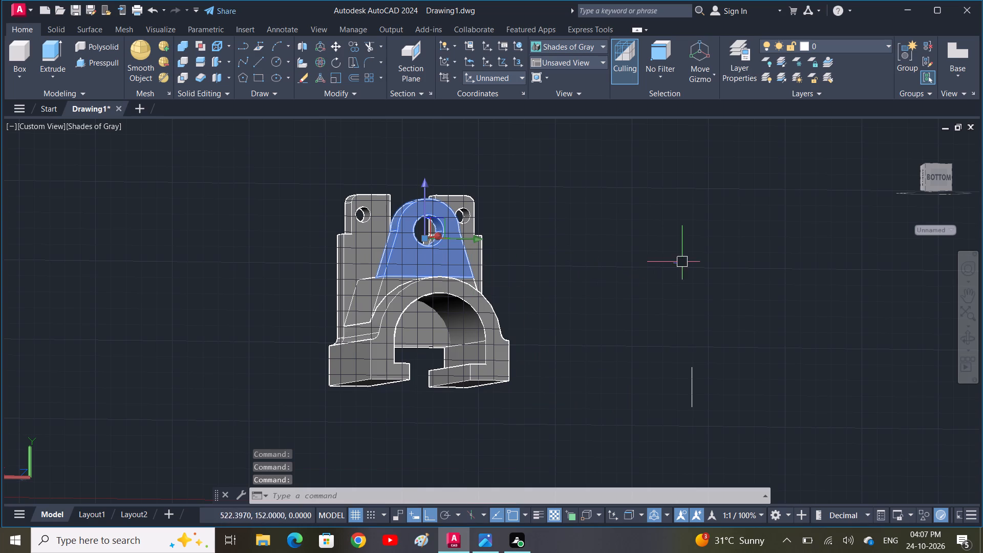
{"action": "left_click_drag", "start_coordinate": [695, 259], "coordinate": [711, 246]}
{"action": "left_click_drag", "start_coordinate": [468, 296], "coordinate": [274, 230]}
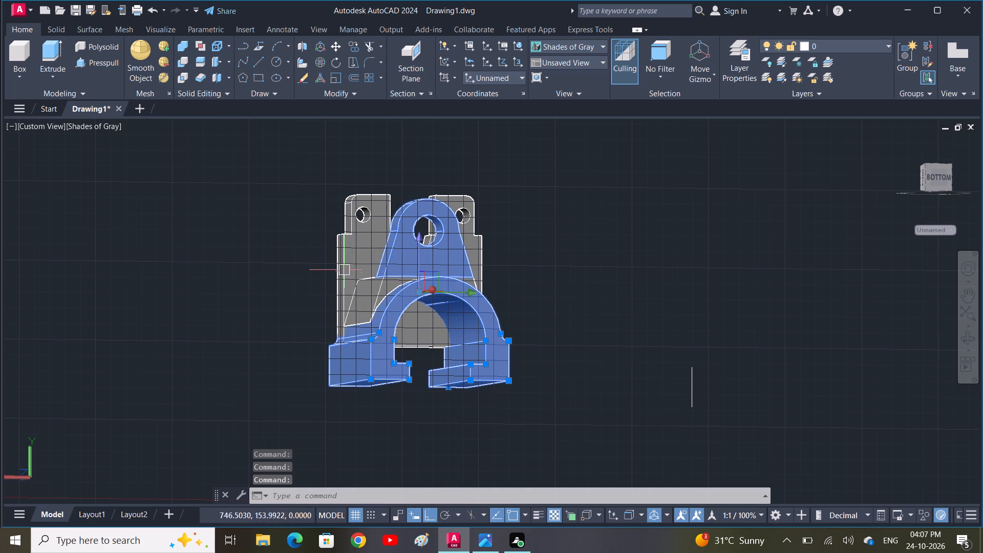
{"action": "left_click", "coordinate": [362, 296]}
{"action": "left_click", "coordinate": [361, 246]}
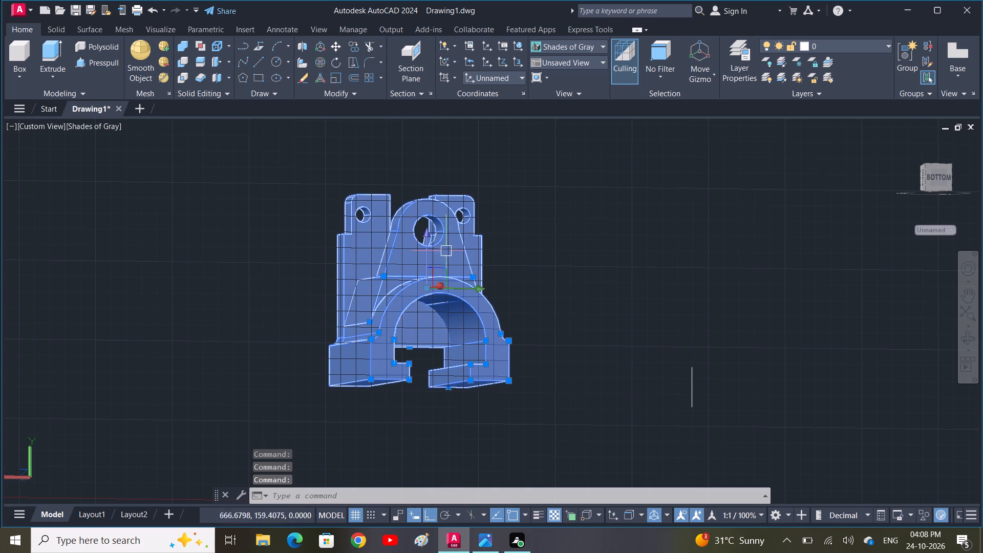
{"action": "left_click_drag", "start_coordinate": [424, 254], "coordinate": [215, 264]}
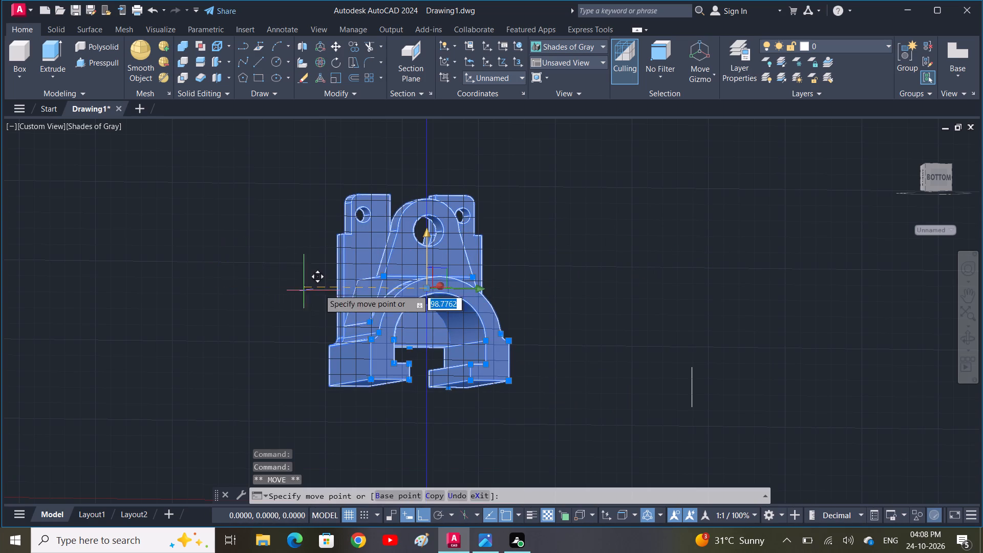
{"action": "left_click_drag", "start_coordinate": [367, 280], "coordinate": [421, 161]}
{"action": "left_click_drag", "start_coordinate": [439, 235], "coordinate": [622, 250]}
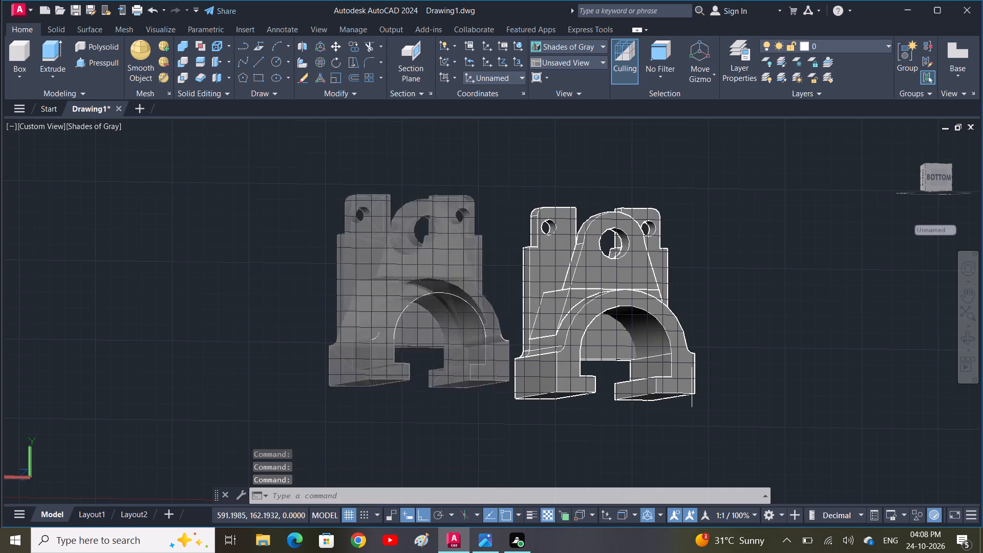
Select all four solids again and move the whole model farther from the base profile sketch and off the stray vertical line.
{"action": "middle_click_drag", "start_coordinate": [590, 305], "coordinate": [730, 256]}
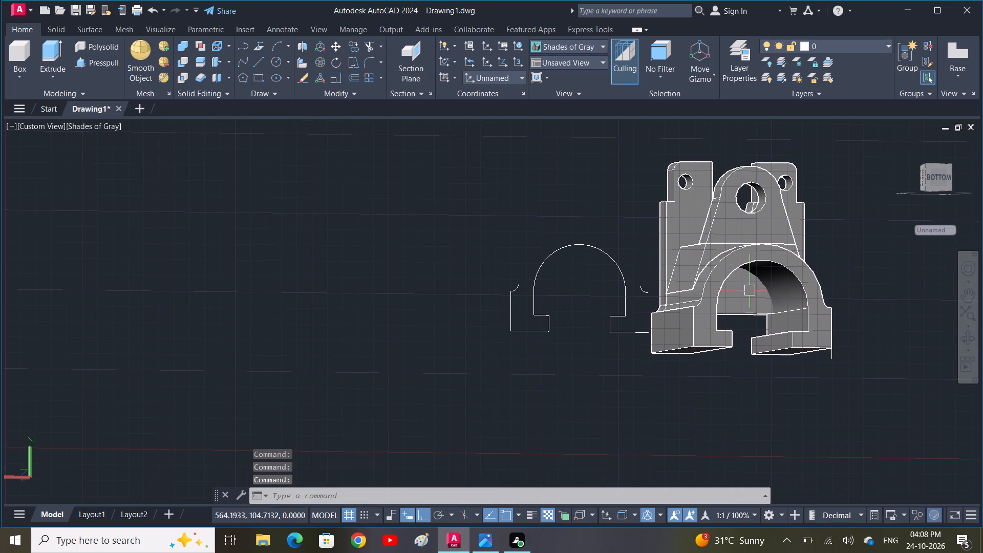
{"action": "left_click_drag", "start_coordinate": [726, 288], "coordinate": [852, 281]}
{"action": "left_click", "coordinate": [758, 222]}
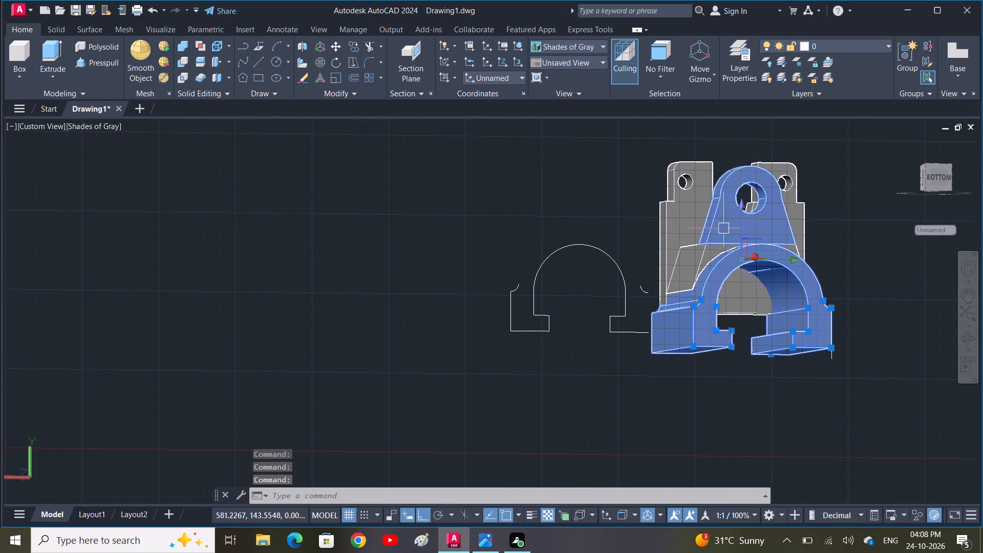
{"action": "left_click", "coordinate": [686, 263]}
{"action": "left_click", "coordinate": [682, 216]}
{"action": "left_click_drag", "start_coordinate": [781, 208], "coordinate": [793, 208]}
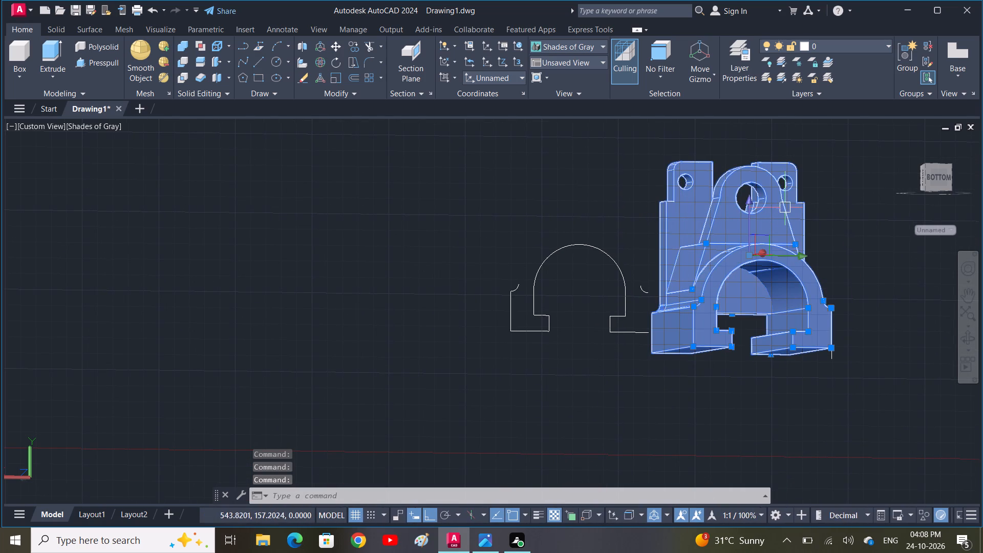
{"action": "left_click_drag", "start_coordinate": [793, 208], "coordinate": [881, 316]}
Erase the entire 2D arched base profile beside the solid model.
{"action": "middle_click_drag", "start_coordinate": [792, 294], "coordinate": [676, 216]}
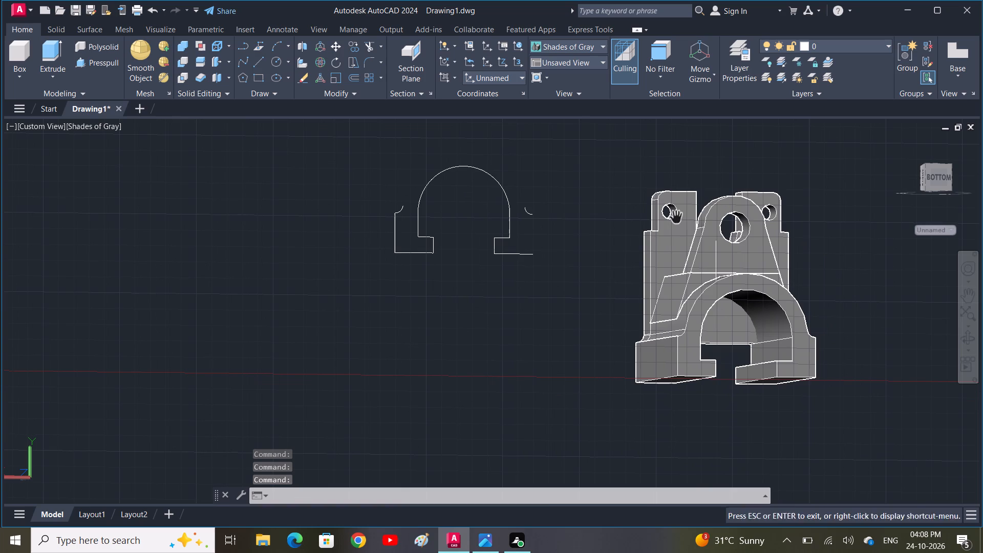
{"action": "left_click_drag", "start_coordinate": [608, 291], "coordinate": [589, 282]}
{"action": "left_click", "coordinate": [351, 151]}
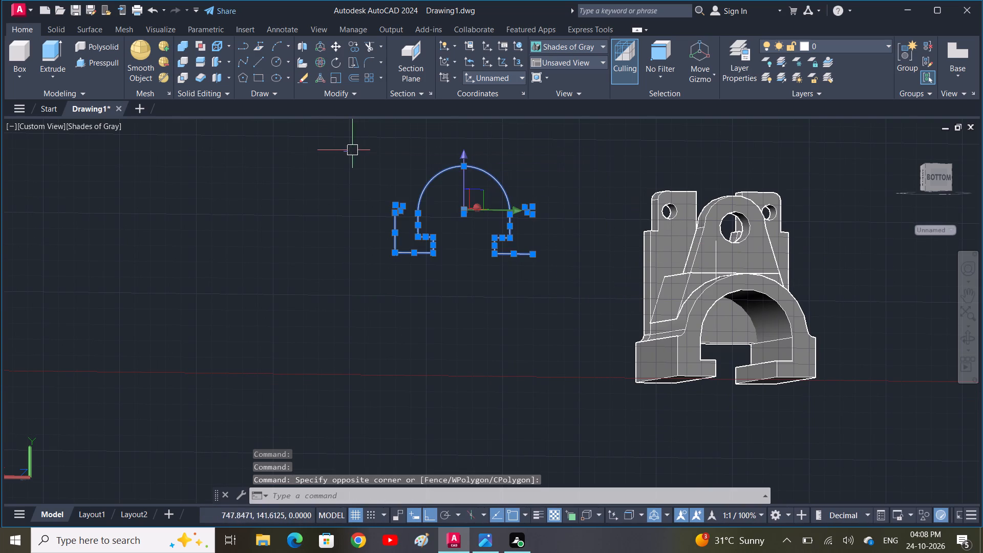
{"action": "key", "text": "Delete"}
Erase the stray vertical line overlapping the eye bracket's front face.
{"action": "scroll", "coordinate": [765, 264], "scroll_direction": "up", "scroll_amount": 1}
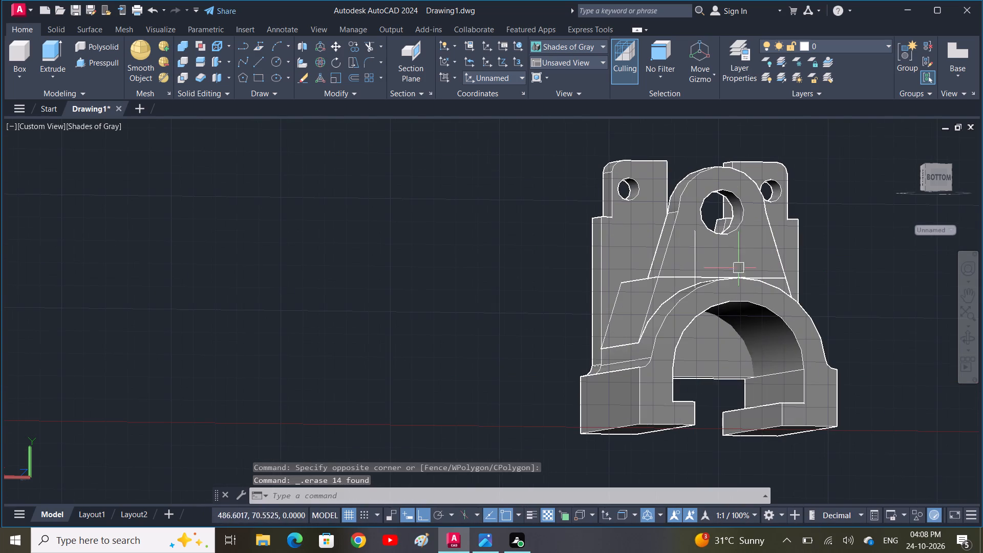
{"action": "left_click", "coordinate": [697, 262]}
{"action": "key", "text": "Delete"}
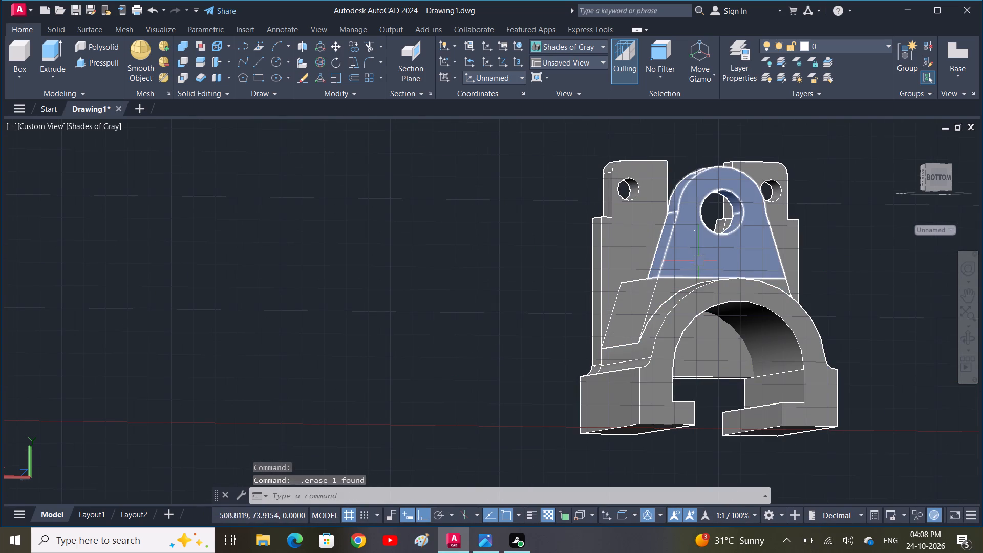
Erase the tiny leftover line in front of the eye bracket, just above its bottom edge.
{"action": "middle_click_drag", "start_coordinate": [699, 262], "coordinate": [582, 278], "text": "shift"}
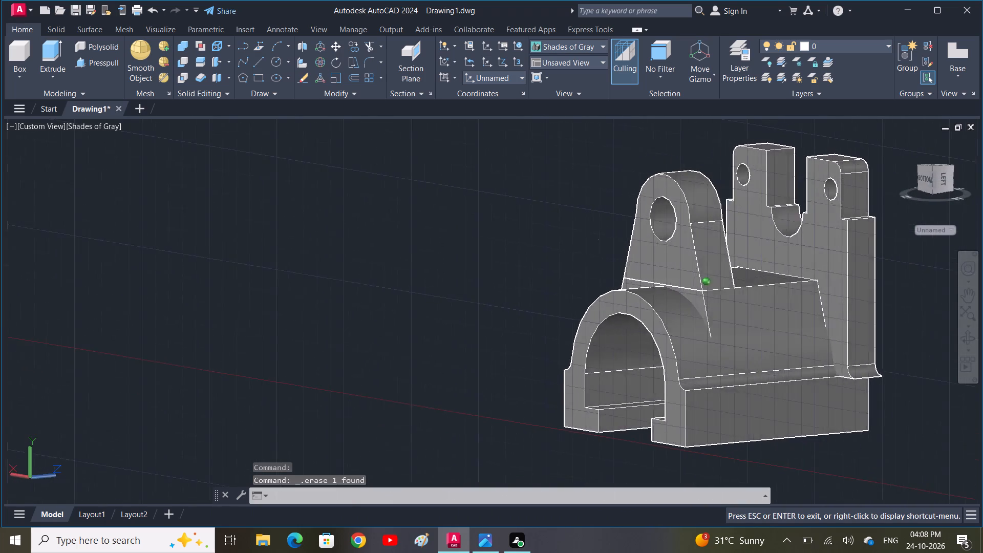
{"action": "middle_click_drag", "start_coordinate": [582, 278], "coordinate": [631, 301], "text": "shift"}
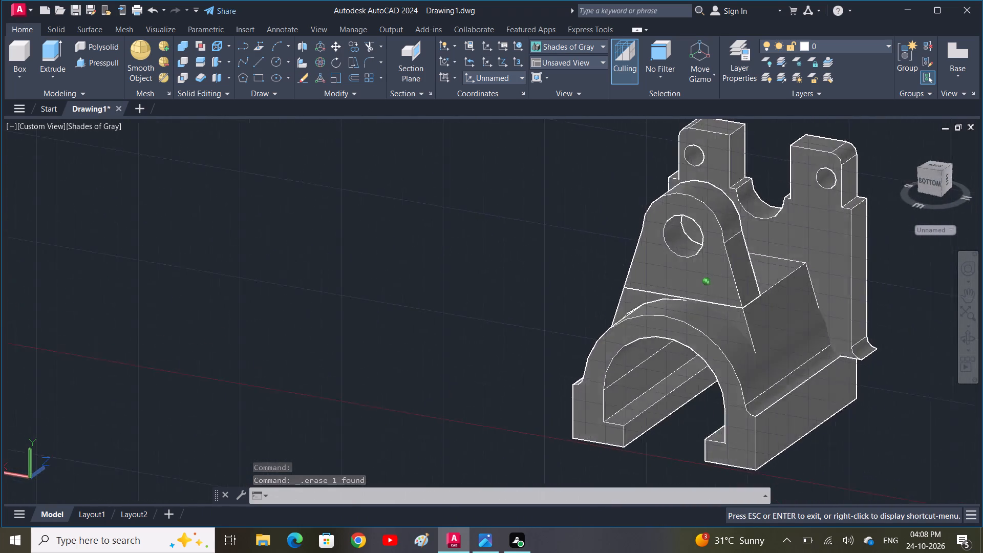
{"action": "middle_click_drag", "start_coordinate": [631, 301], "coordinate": [703, 321], "text": "shift"}
{"action": "scroll", "coordinate": [702, 320], "scroll_direction": "up", "scroll_amount": 2}
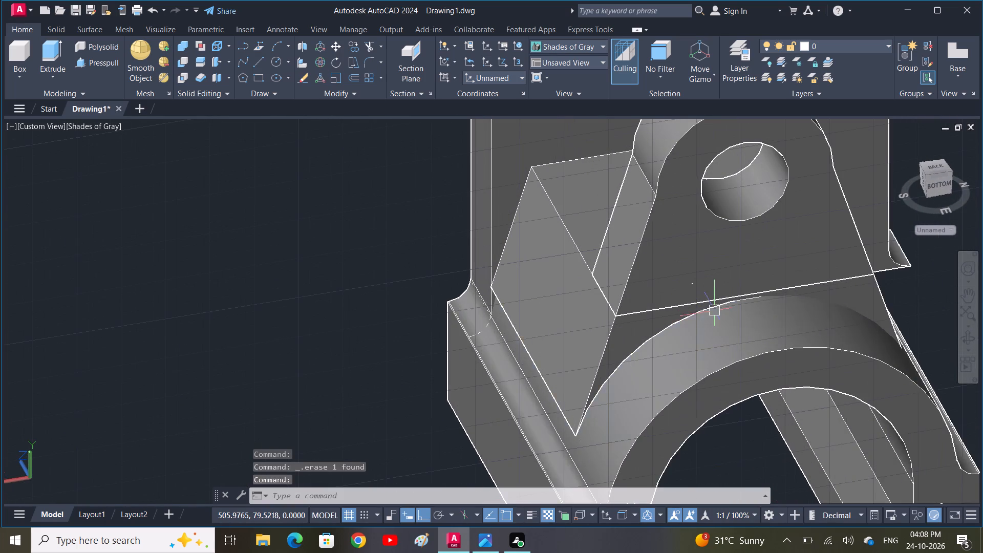
{"action": "left_click", "coordinate": [715, 307]}
{"action": "key", "text": "Escape"}
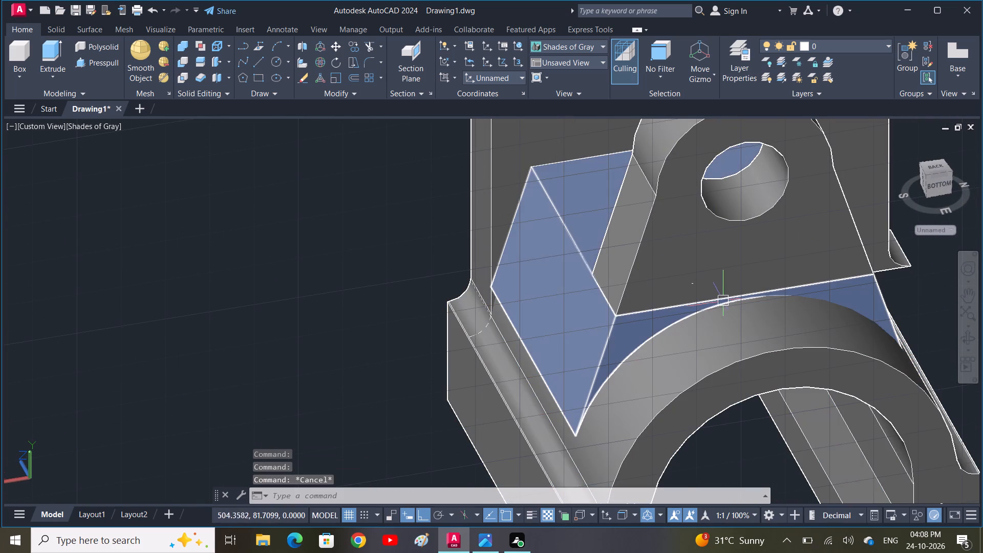
{"action": "scroll", "coordinate": [733, 301], "scroll_direction": "up", "scroll_amount": 2}
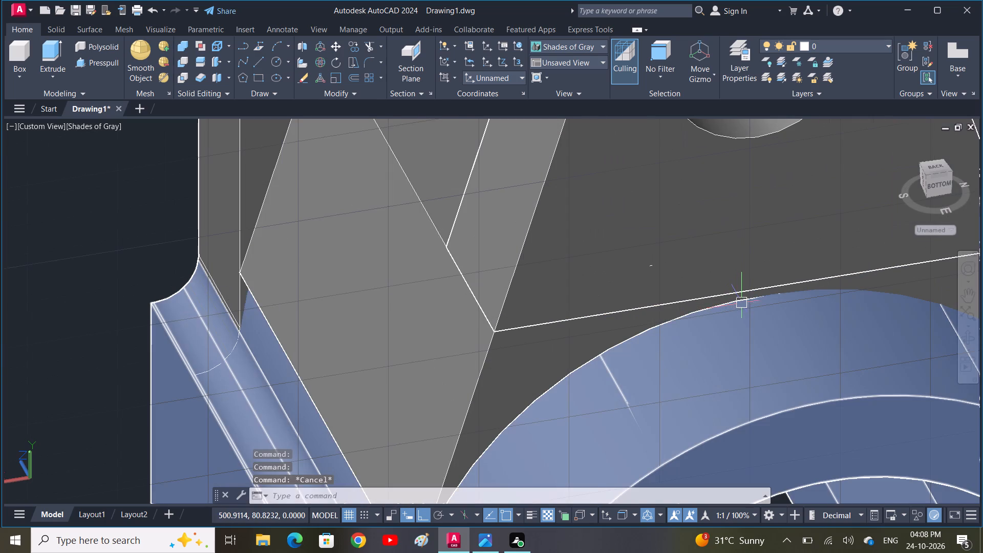
{"action": "left_click", "coordinate": [742, 303]}
{"action": "key", "text": "Escape"}
{"action": "scroll", "coordinate": [736, 303], "scroll_direction": "down", "scroll_amount": 1}
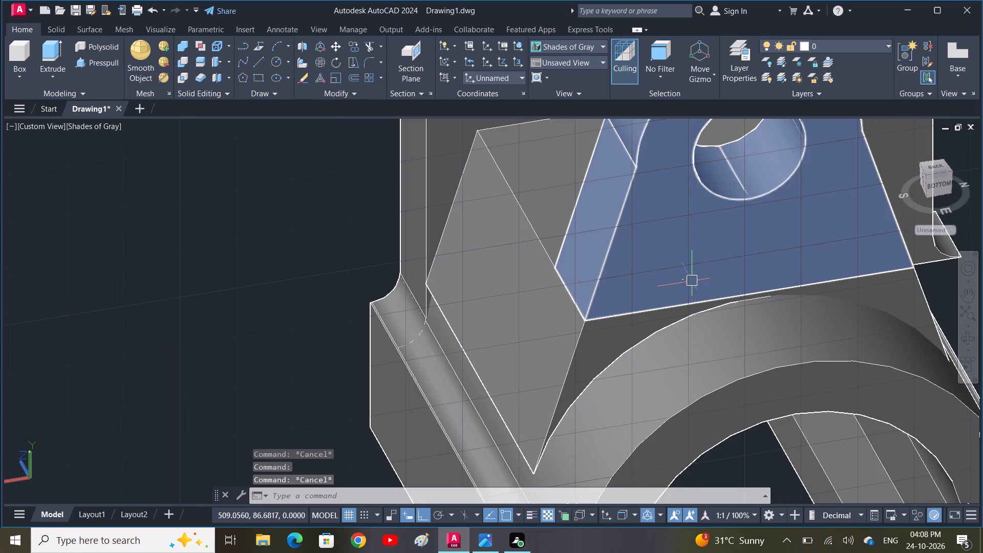
{"action": "left_click", "coordinate": [686, 281]}
{"action": "key", "text": "Delete"}
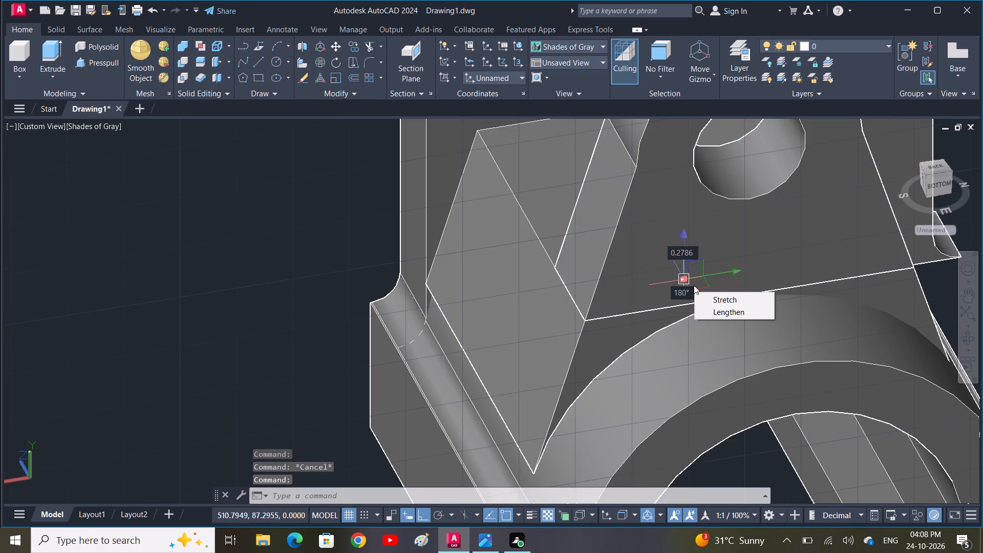
{"action": "key", "text": "Delete"}
{"action": "key", "text": "Delete"}
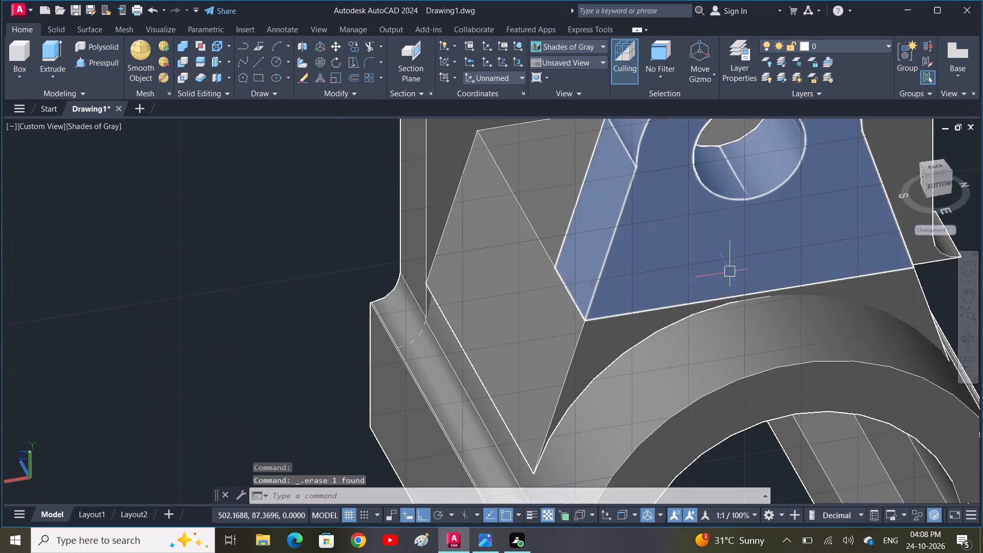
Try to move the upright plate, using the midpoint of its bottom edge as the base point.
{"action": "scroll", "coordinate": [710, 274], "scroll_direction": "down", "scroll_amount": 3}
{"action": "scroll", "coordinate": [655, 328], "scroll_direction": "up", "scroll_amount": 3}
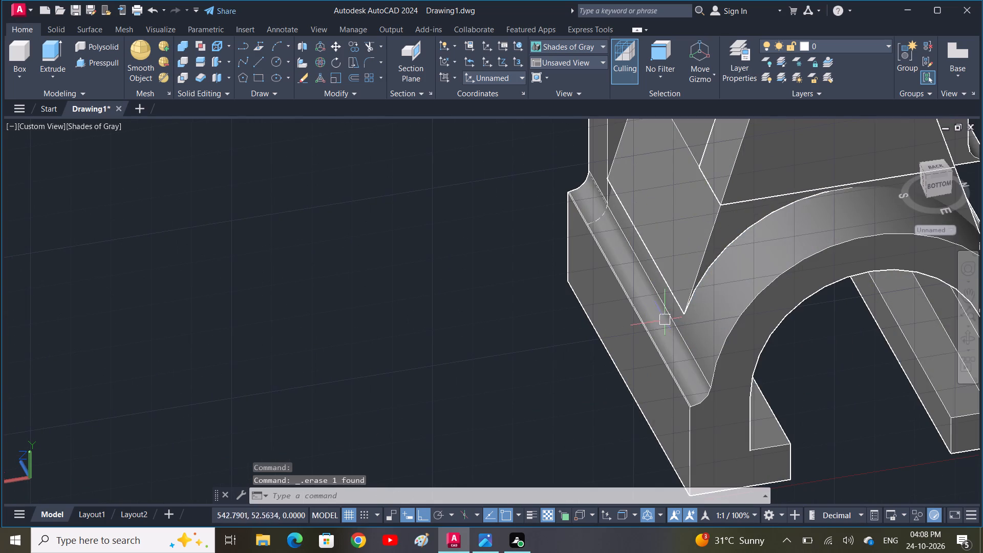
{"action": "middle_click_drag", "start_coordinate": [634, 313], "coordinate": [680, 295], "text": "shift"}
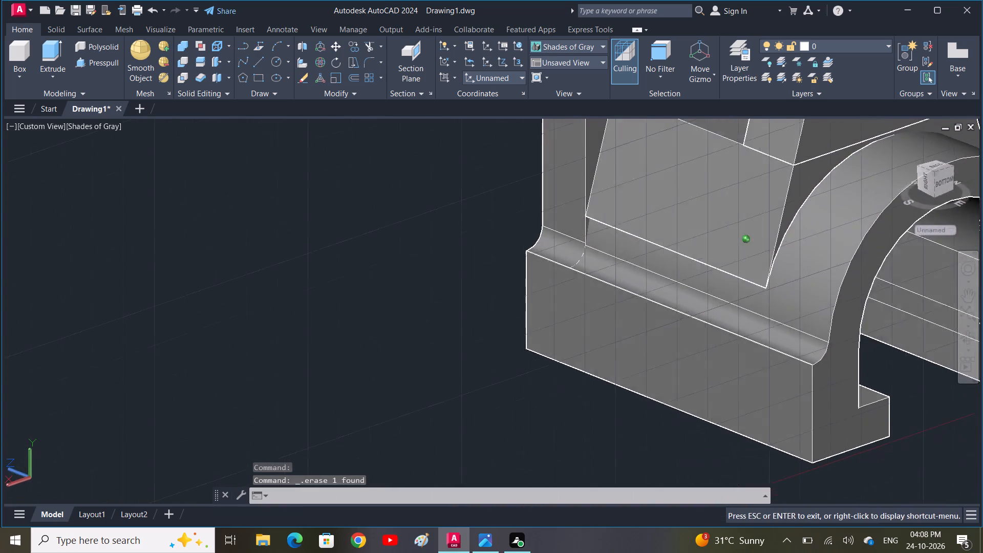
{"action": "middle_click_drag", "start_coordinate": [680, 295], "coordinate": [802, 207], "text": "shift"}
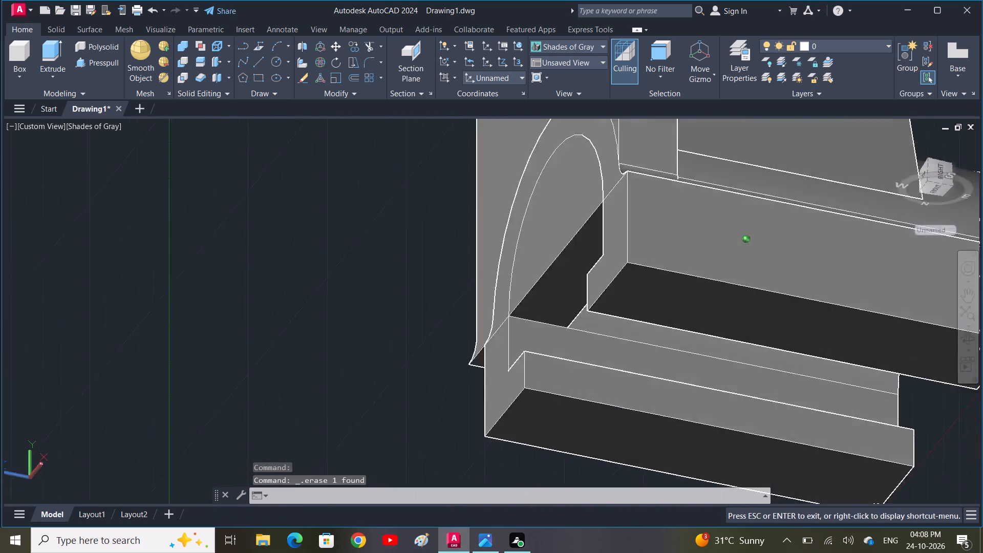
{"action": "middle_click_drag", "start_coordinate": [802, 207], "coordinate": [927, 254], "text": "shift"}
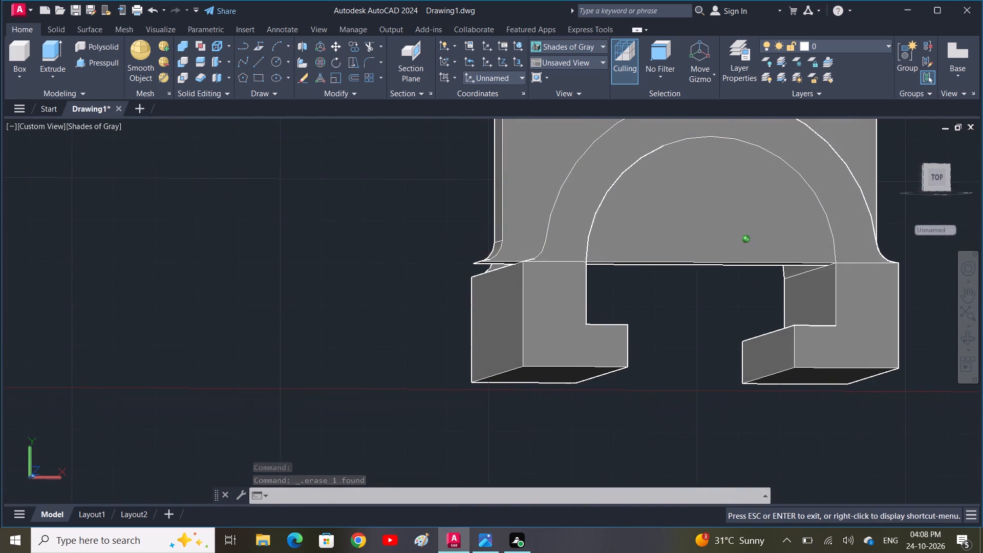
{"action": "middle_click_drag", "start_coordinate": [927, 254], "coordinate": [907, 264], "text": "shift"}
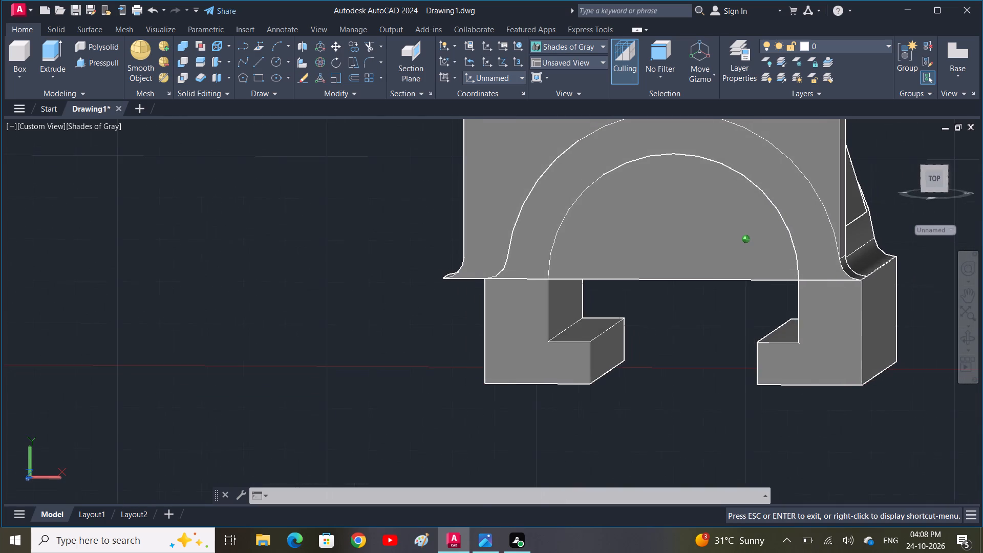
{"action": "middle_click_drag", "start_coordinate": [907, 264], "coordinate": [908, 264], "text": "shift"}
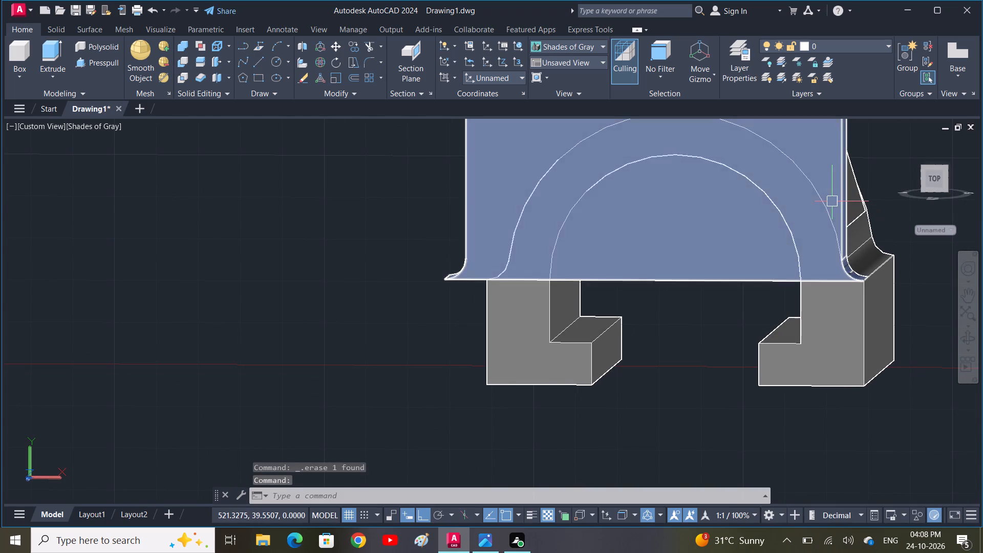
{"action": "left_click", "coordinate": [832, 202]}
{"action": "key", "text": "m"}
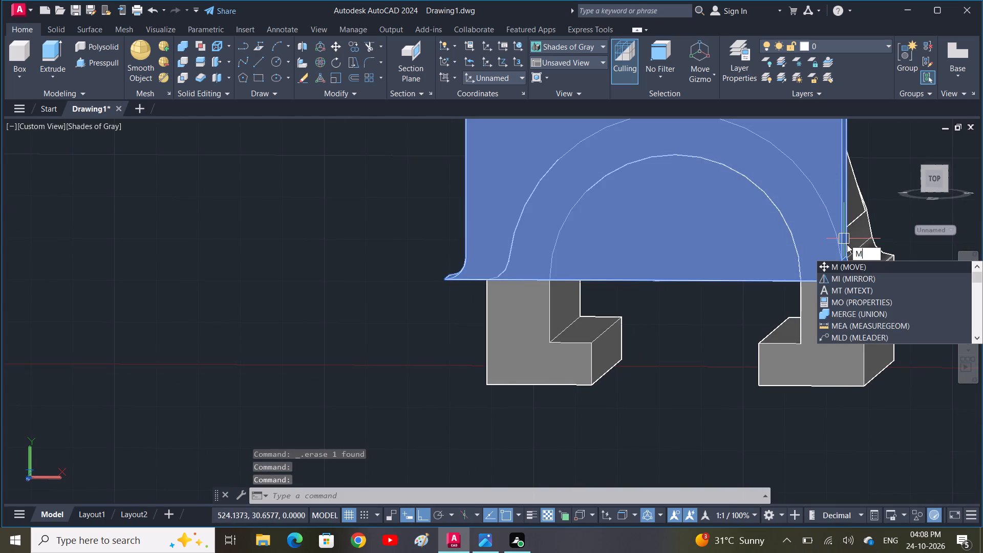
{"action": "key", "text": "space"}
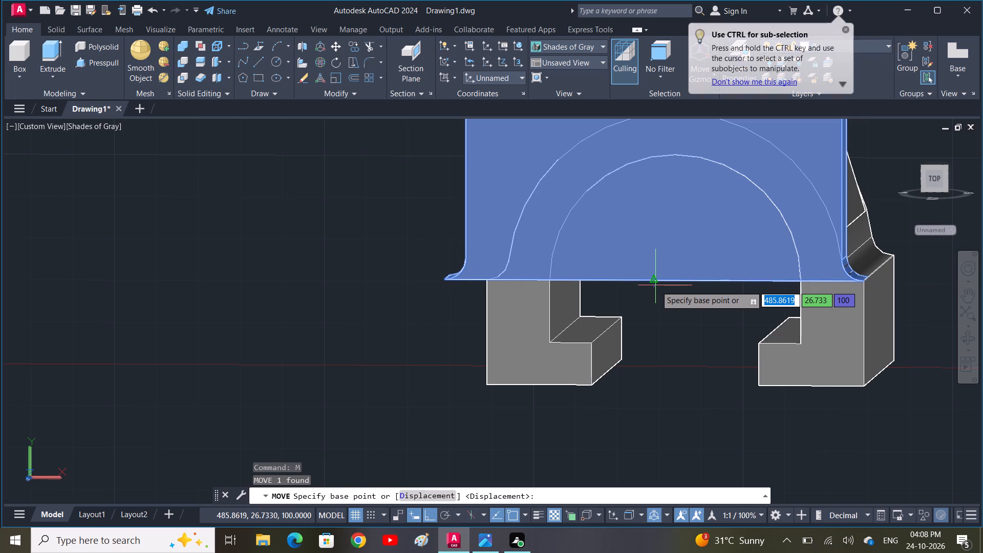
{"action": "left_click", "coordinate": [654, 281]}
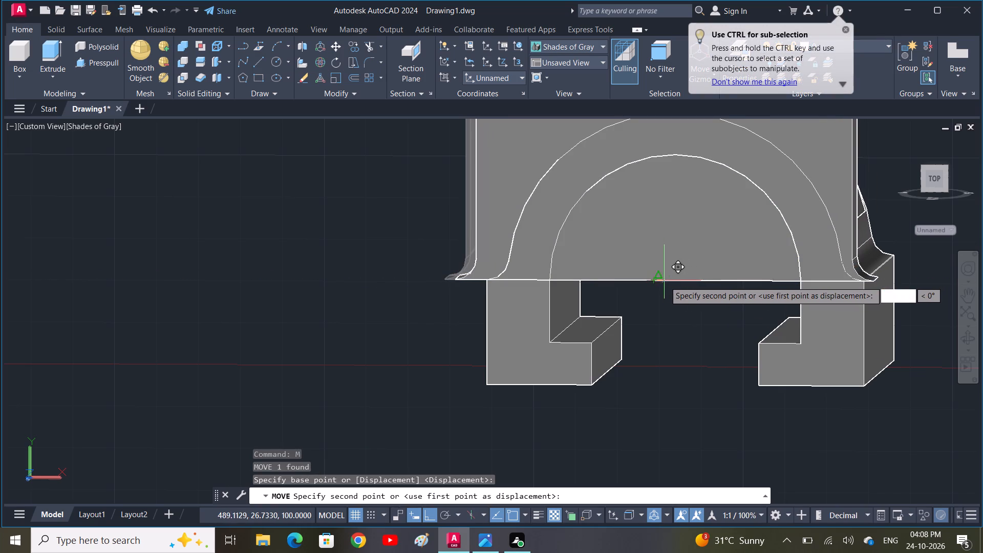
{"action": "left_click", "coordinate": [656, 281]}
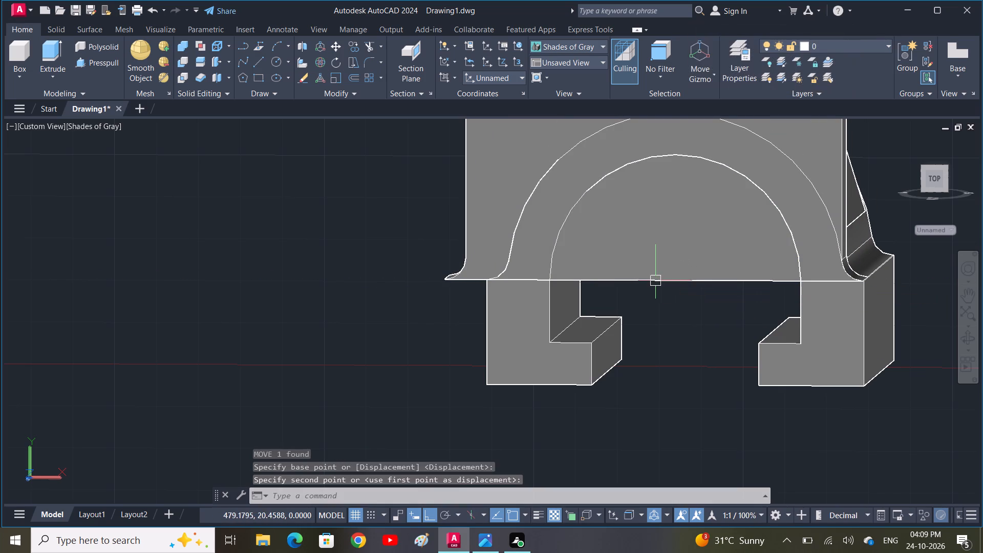
Examine the assembled model from the front, the side and an angled view.
{"action": "scroll", "coordinate": [667, 291], "scroll_direction": "down", "scroll_amount": 2}
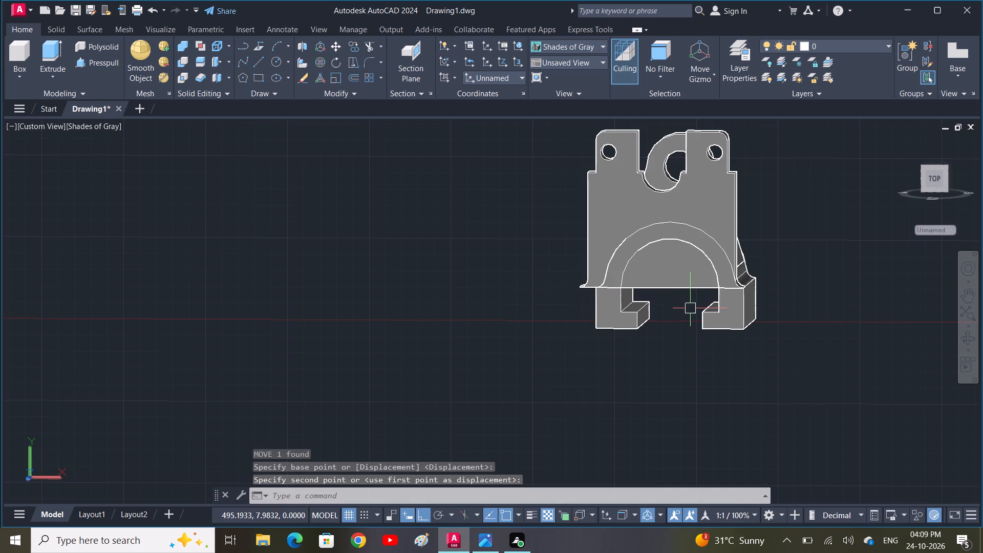
{"action": "middle_click_drag", "start_coordinate": [691, 309], "coordinate": [411, 293], "text": "shift"}
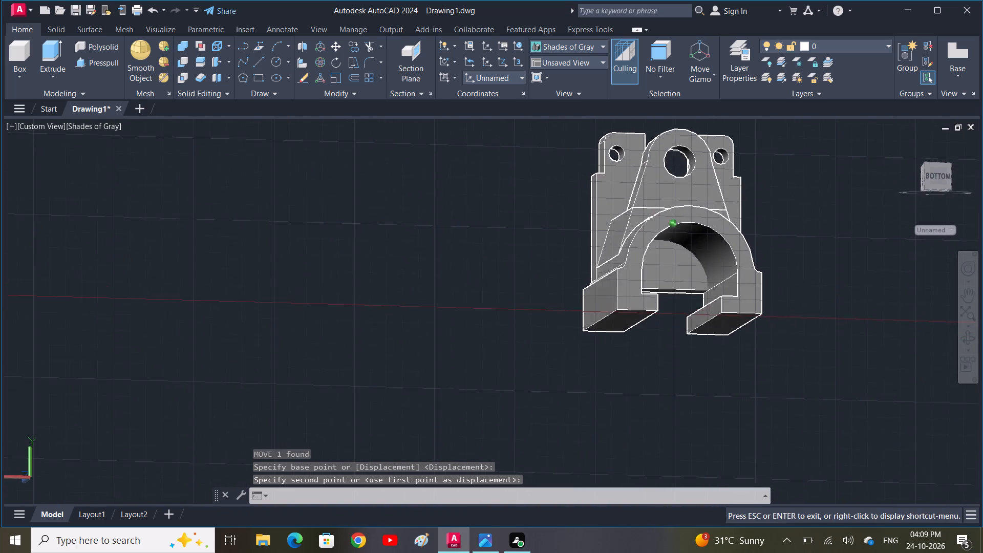
{"action": "middle_click_drag", "start_coordinate": [411, 293], "coordinate": [402, 306], "text": "shift"}
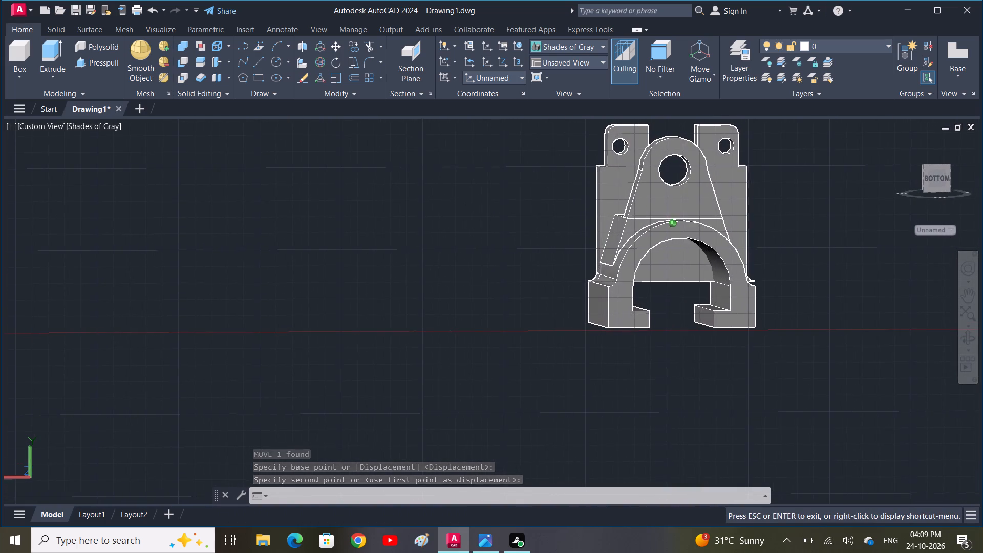
{"action": "middle_click_drag", "start_coordinate": [402, 306], "coordinate": [391, 301], "text": "shift"}
{"action": "scroll", "coordinate": [394, 301], "scroll_direction": "down", "scroll_amount": 1}
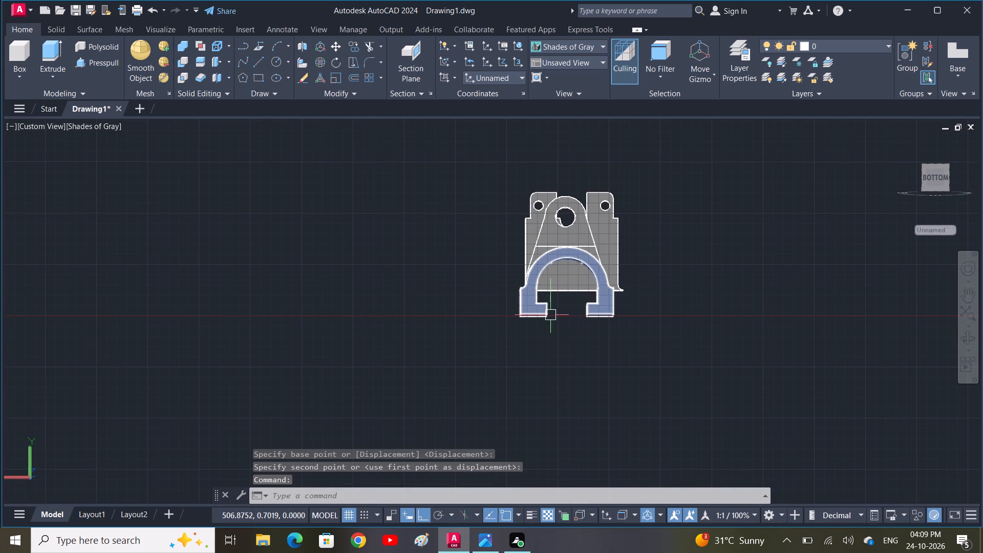
{"action": "middle_click_drag", "start_coordinate": [492, 406], "coordinate": [490, 406], "text": "shift"}
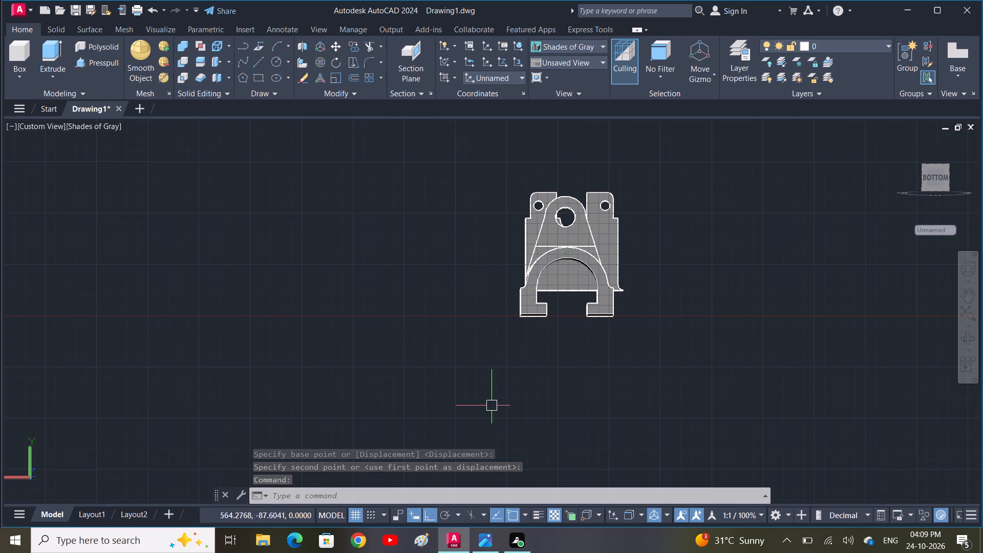
{"action": "middle_click_drag", "start_coordinate": [490, 406], "coordinate": [627, 422], "text": "shift"}
{"action": "scroll", "coordinate": [599, 390], "scroll_direction": "up", "scroll_amount": 2}
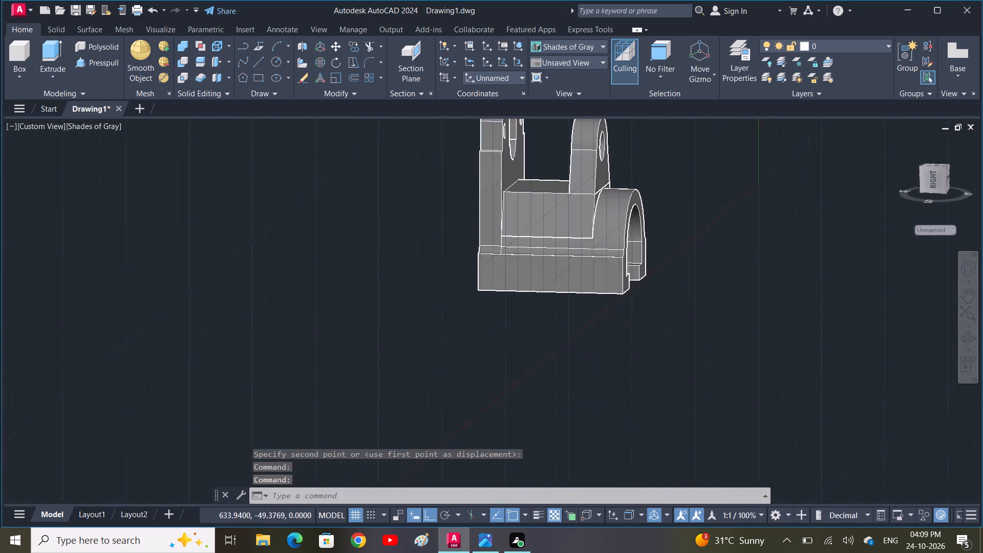
{"action": "scroll", "coordinate": [596, 380], "scroll_direction": "down", "scroll_amount": 1}
{"action": "middle_click_drag", "start_coordinate": [621, 355], "coordinate": [597, 353]}
{"action": "scroll", "coordinate": [597, 353], "scroll_direction": "down", "scroll_amount": 1}
{"action": "middle_click_drag", "start_coordinate": [629, 348], "coordinate": [605, 344], "text": "shift"}
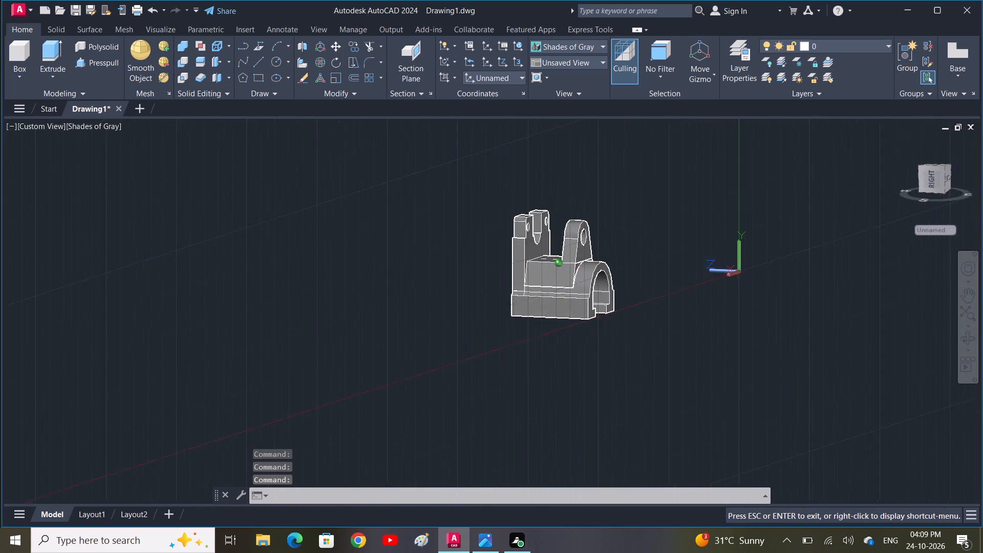
{"action": "middle_click_drag", "start_coordinate": [605, 344], "coordinate": [595, 343], "text": "shift"}
{"action": "middle_click_drag", "start_coordinate": [595, 344], "coordinate": [571, 344], "text": "shift"}
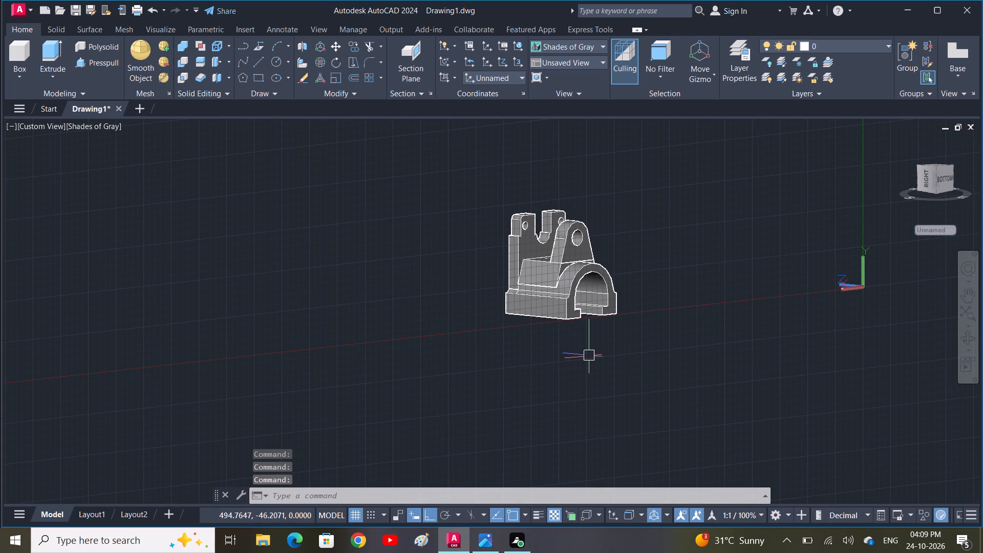
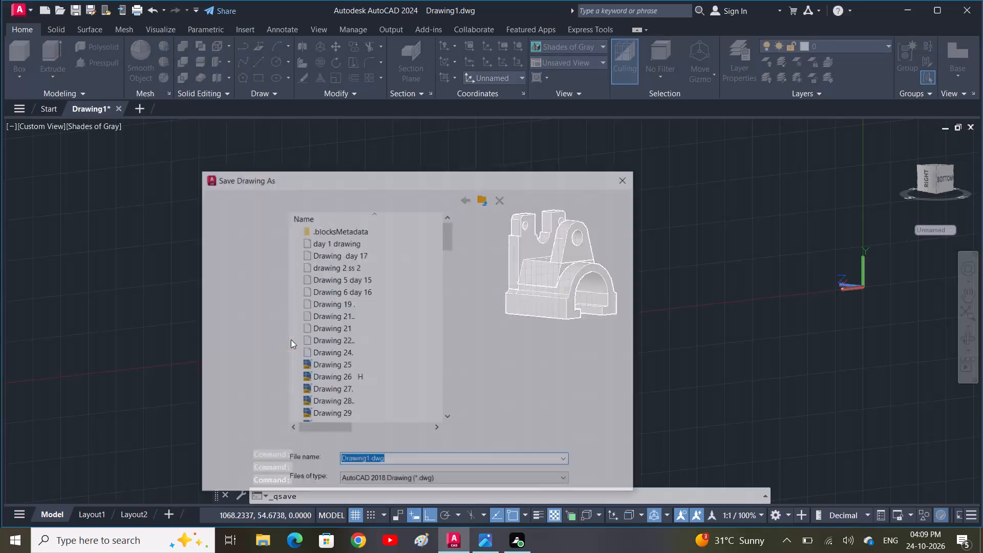
Save the drawing in the Documents folder as "Drawing 116 3D", adapting the name of the existing Drawing 115 3D file.
{"action": "scroll", "coordinate": [320, 283], "scroll_direction": "down", "scroll_amount": 4}
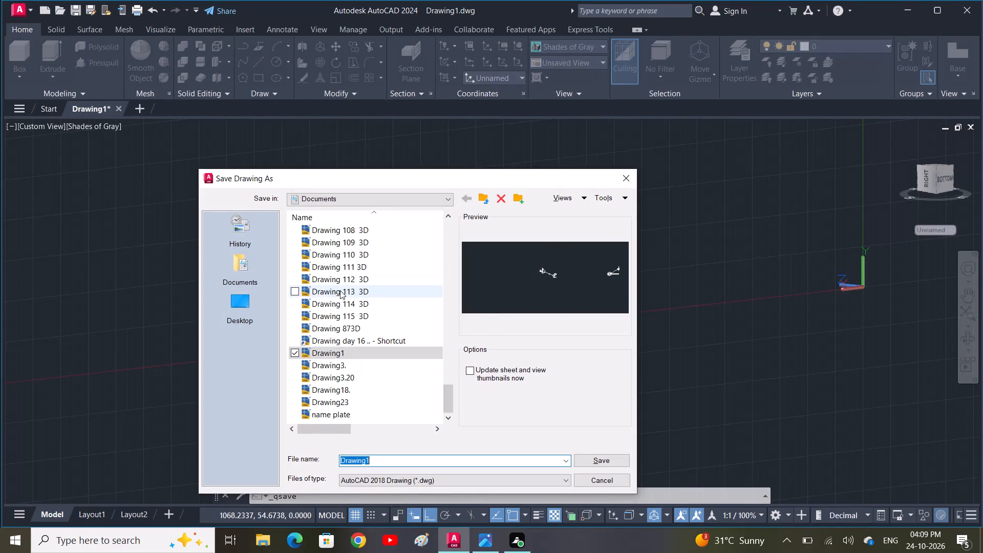
{"action": "left_click", "coordinate": [366, 314]}
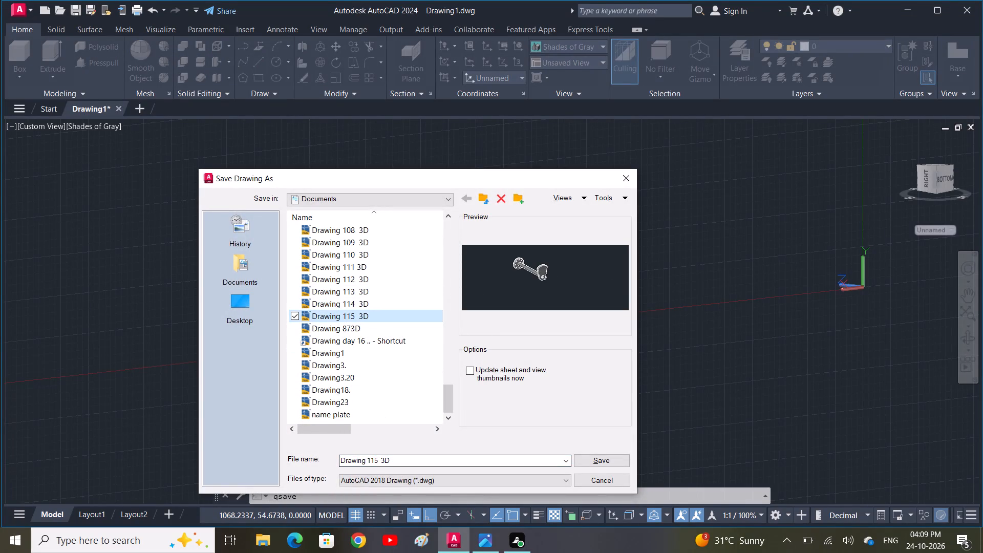
{"action": "left_click", "coordinate": [373, 459]}
{"action": "double_click", "coordinate": [377, 459]}
{"action": "left_click", "coordinate": [378, 459]}
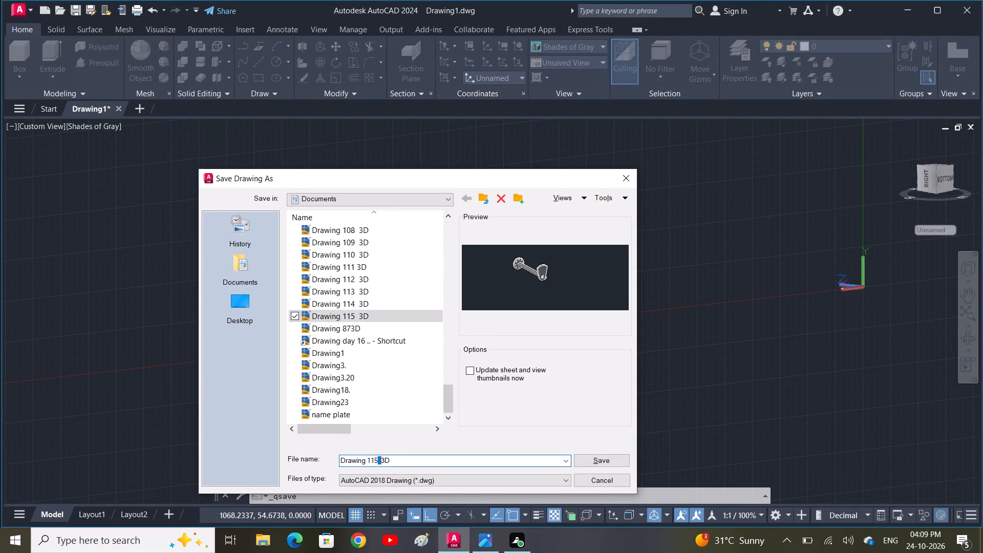
{"action": "left_click", "coordinate": [380, 459]}
{"action": "left_click", "coordinate": [380, 459]}
{"action": "left_click", "coordinate": [380, 459]}
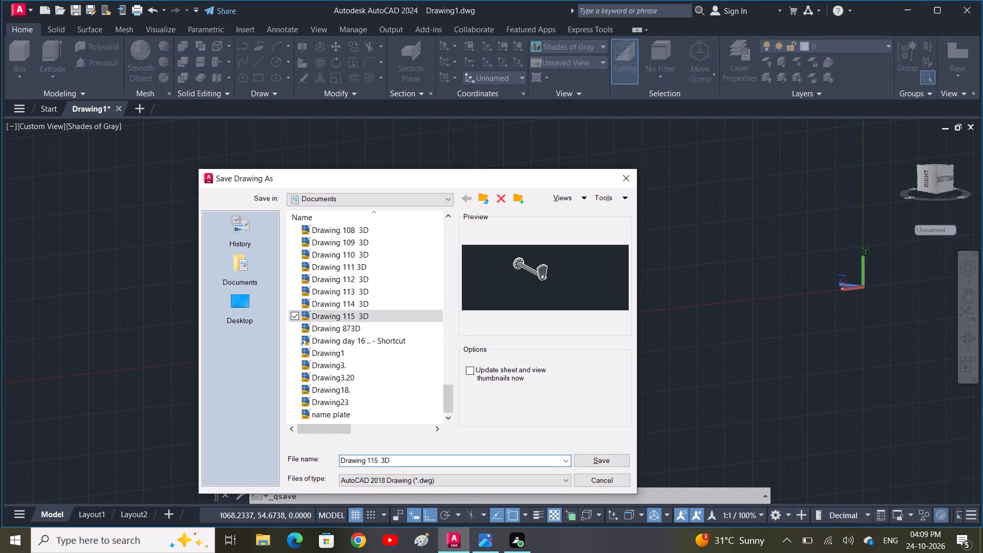
{"action": "left_click", "coordinate": [380, 459]}
{"action": "key", "text": "Delete"}
{"action": "type", "text": "11"}
{"action": "key", "text": "6"}
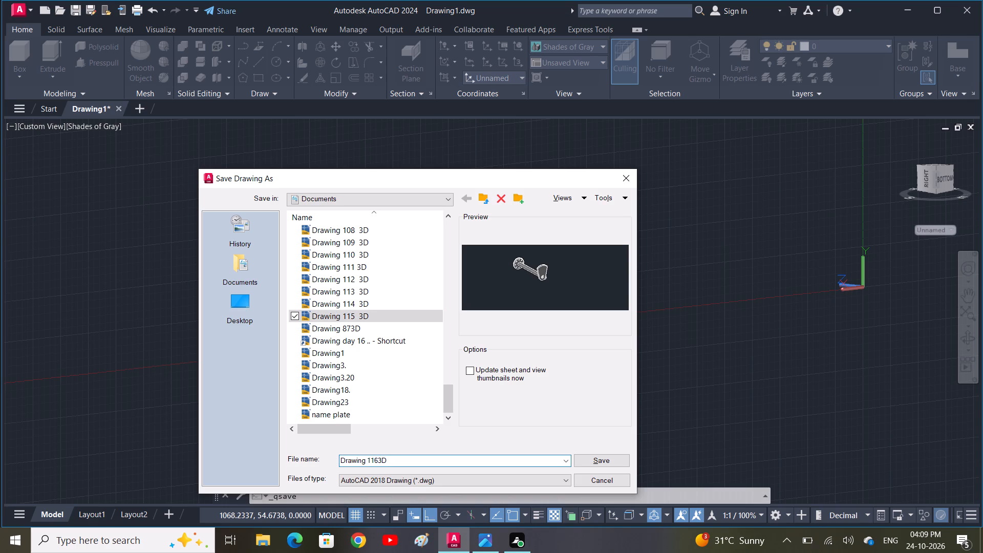
{"action": "key", "text": "space"}
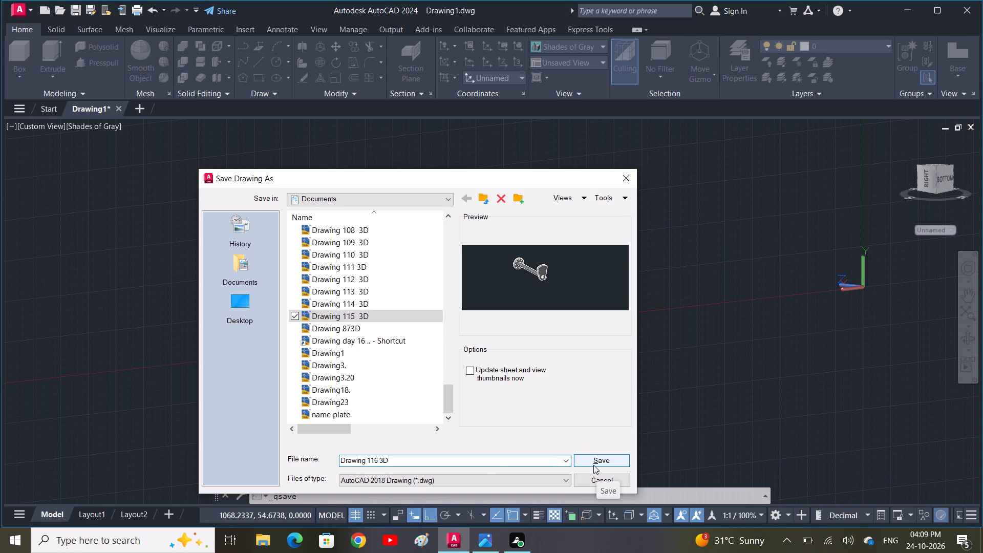
{"action": "left_click", "coordinate": [593, 465]}
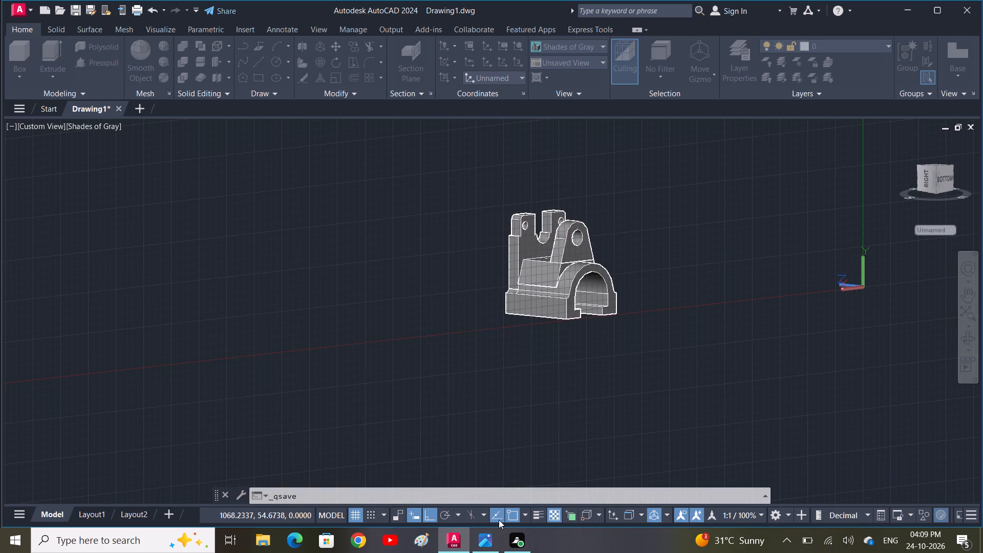